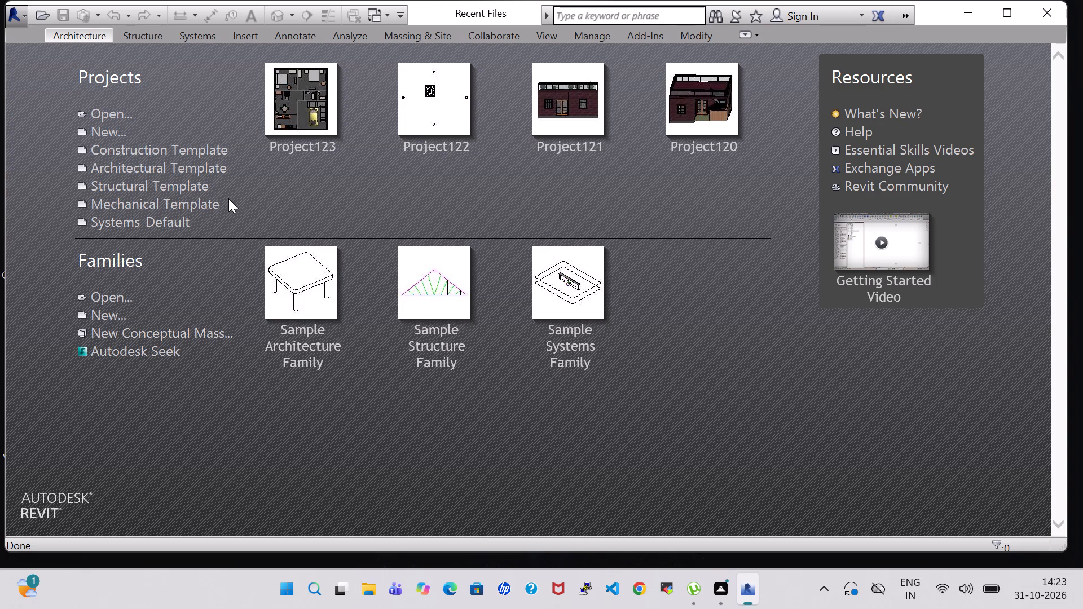
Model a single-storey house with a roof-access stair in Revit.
Create a new project from the Architectural Template.
{"action": "left_click", "coordinate": [109, 133]}
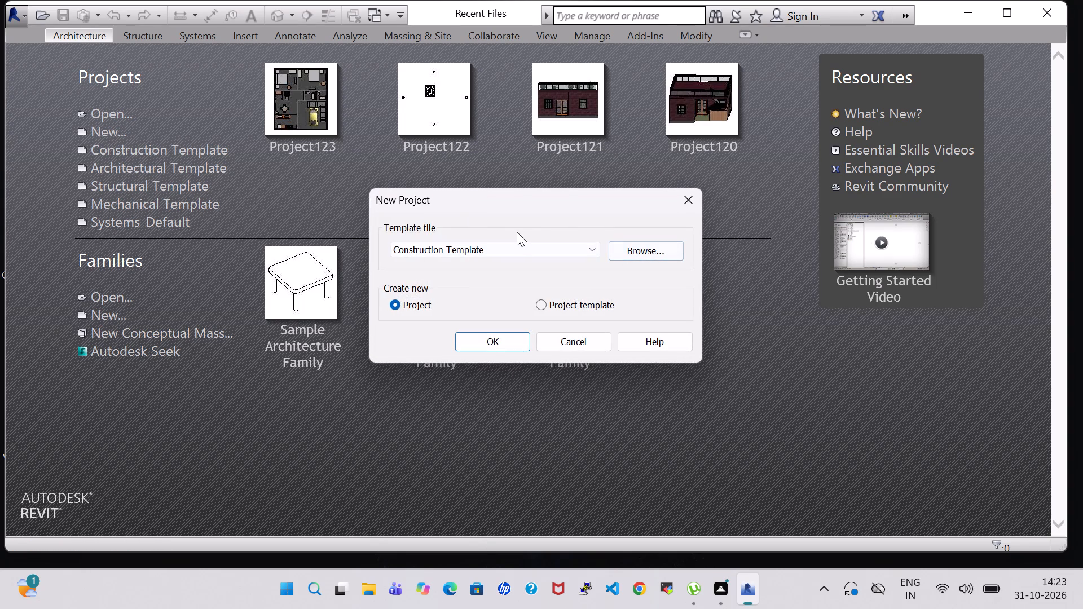
{"action": "left_click", "coordinate": [518, 242]}
{"action": "left_click", "coordinate": [476, 280]}
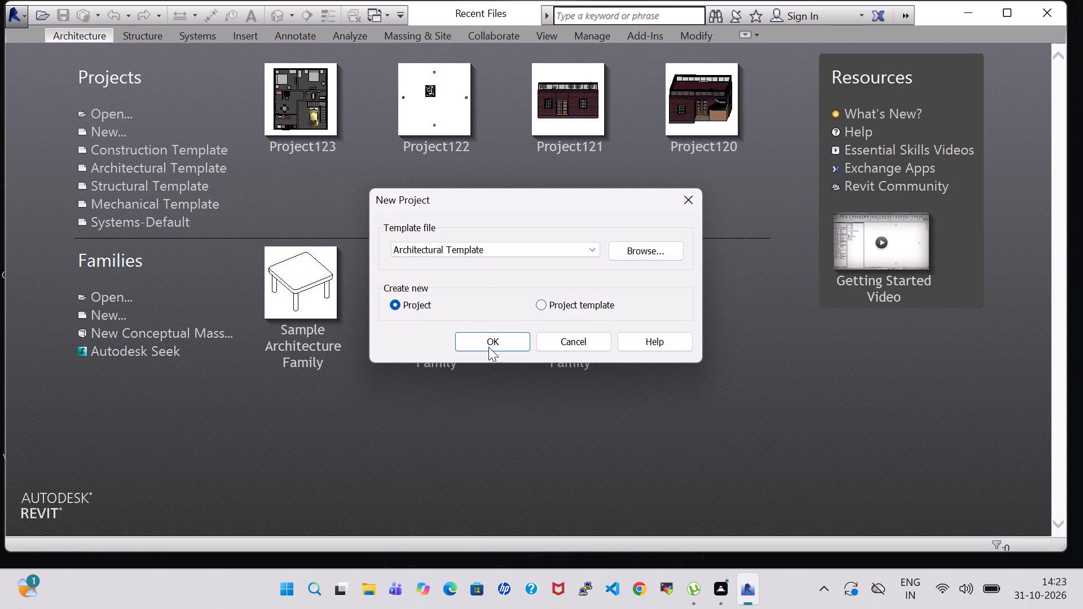
{"action": "left_click", "coordinate": [488, 347]}
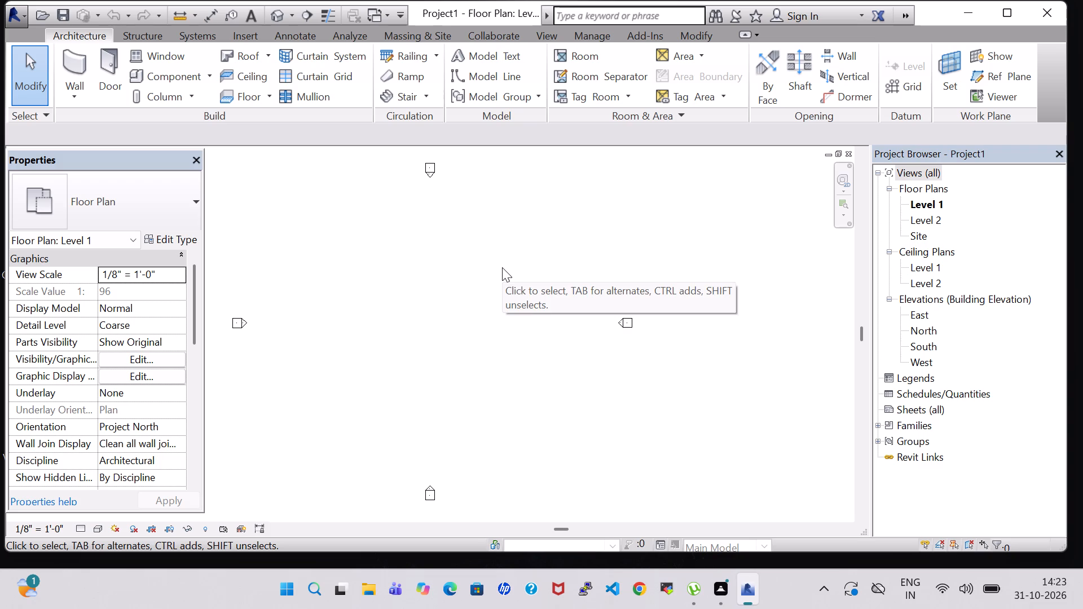
Draw a closed rectangle of Generic - 8" exterior walls, 30' wide by 40' long, with a 10' unconnected height.
{"action": "left_click", "coordinate": [78, 61]}
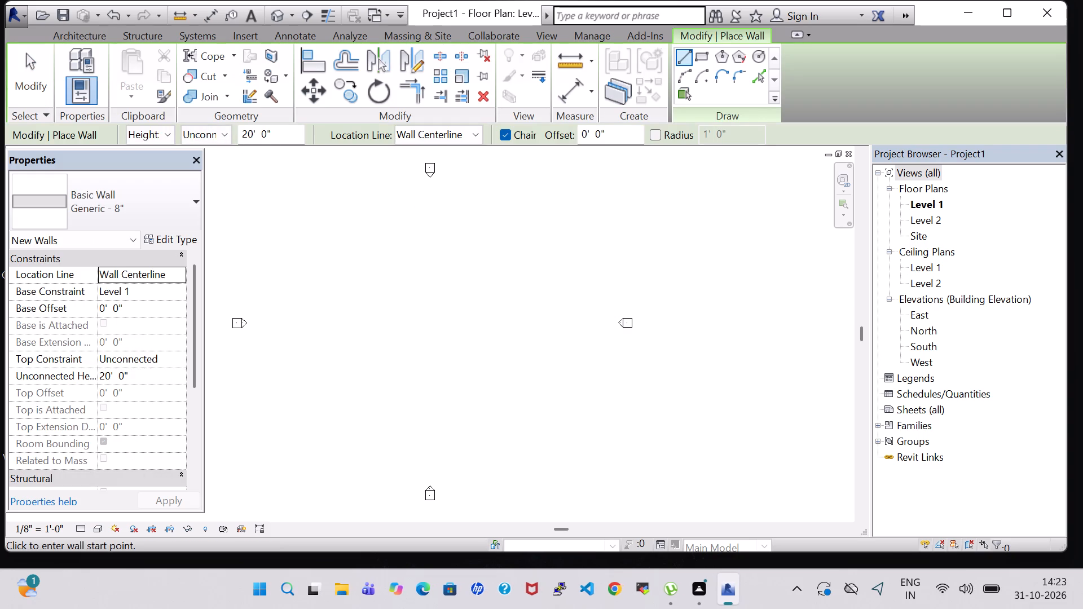
{"action": "left_click", "coordinate": [248, 138]}
{"action": "key", "text": "BackSpace"}
{"action": "key", "text": "1"}
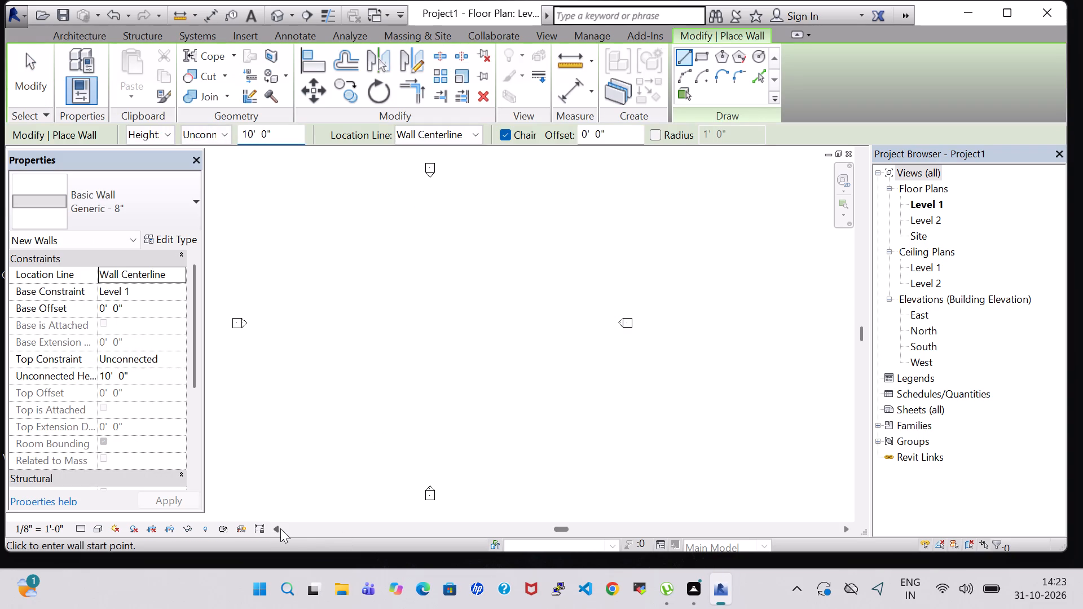
{"action": "left_click", "coordinate": [278, 529]}
{"action": "left_click", "coordinate": [455, 230]}
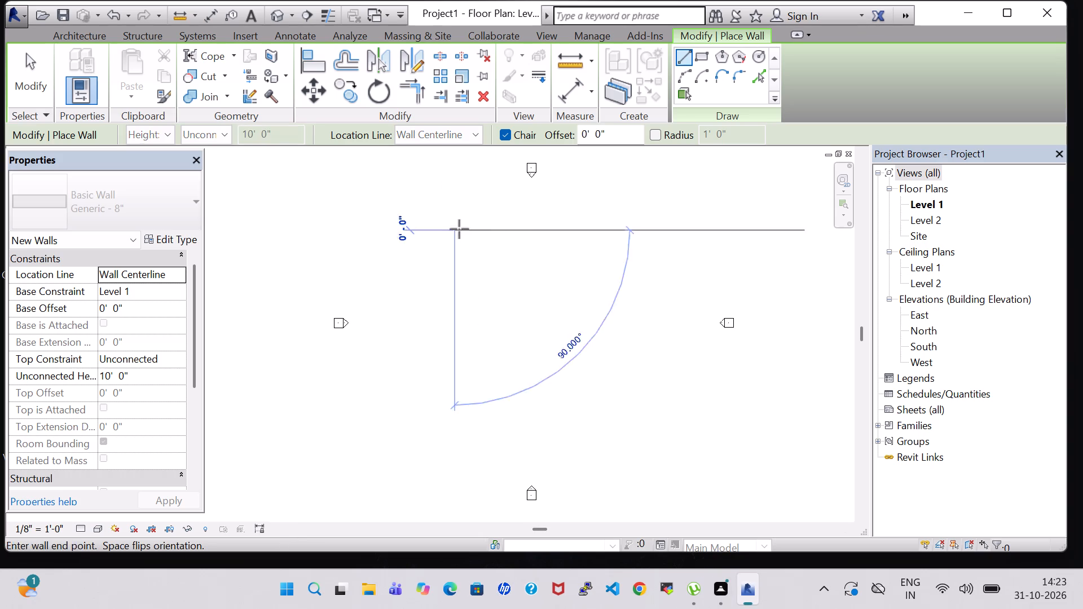
{"action": "type", "text": "30"}
{"action": "key", "text": "Return"}
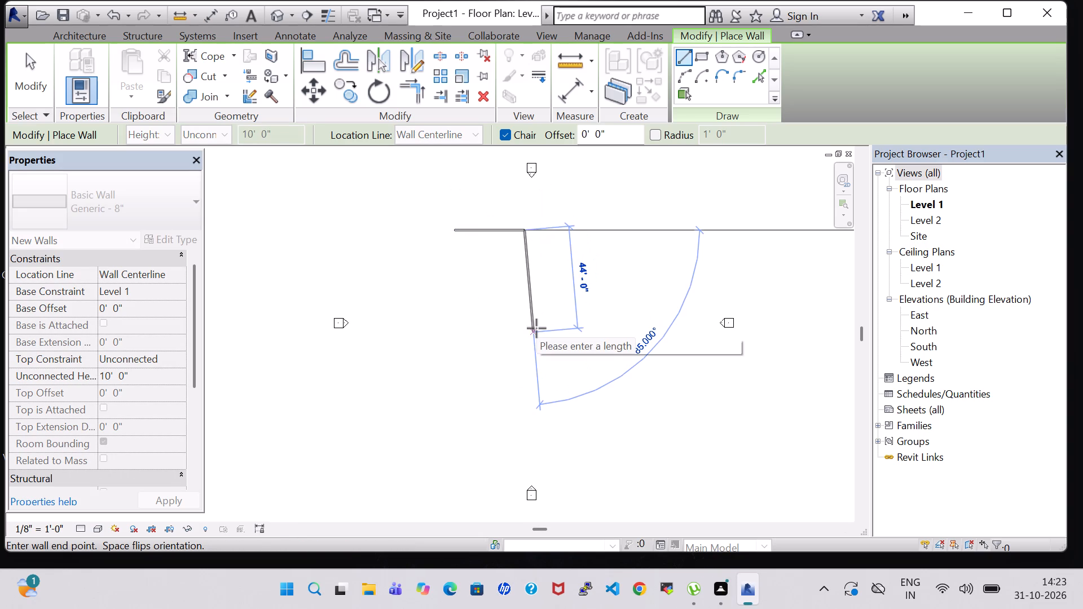
{"action": "type", "text": "40"}
{"action": "key", "text": "Return"}
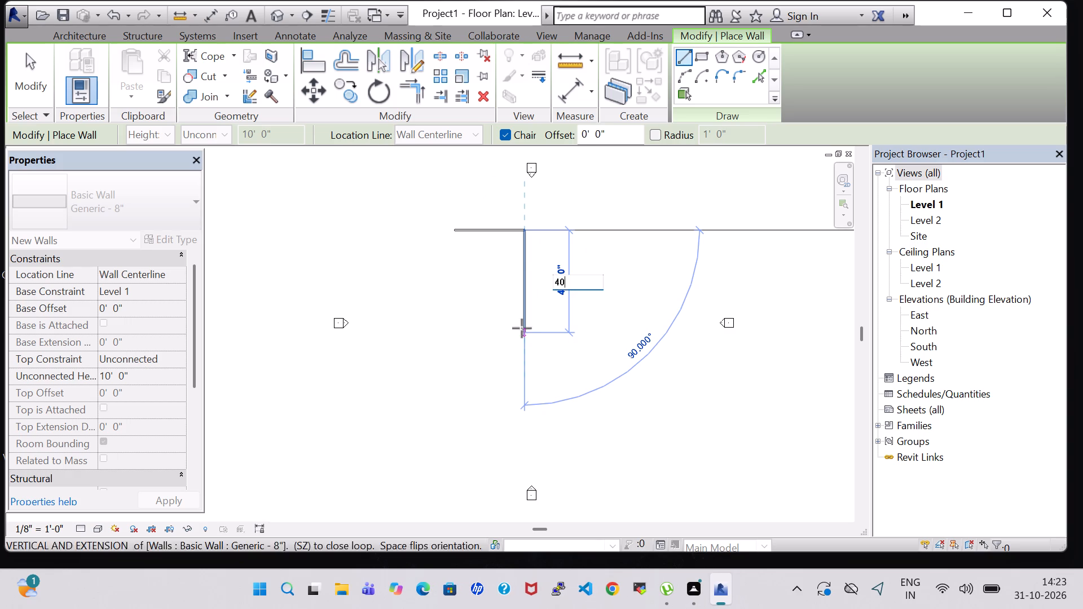
{"action": "left_click", "coordinate": [450, 328]}
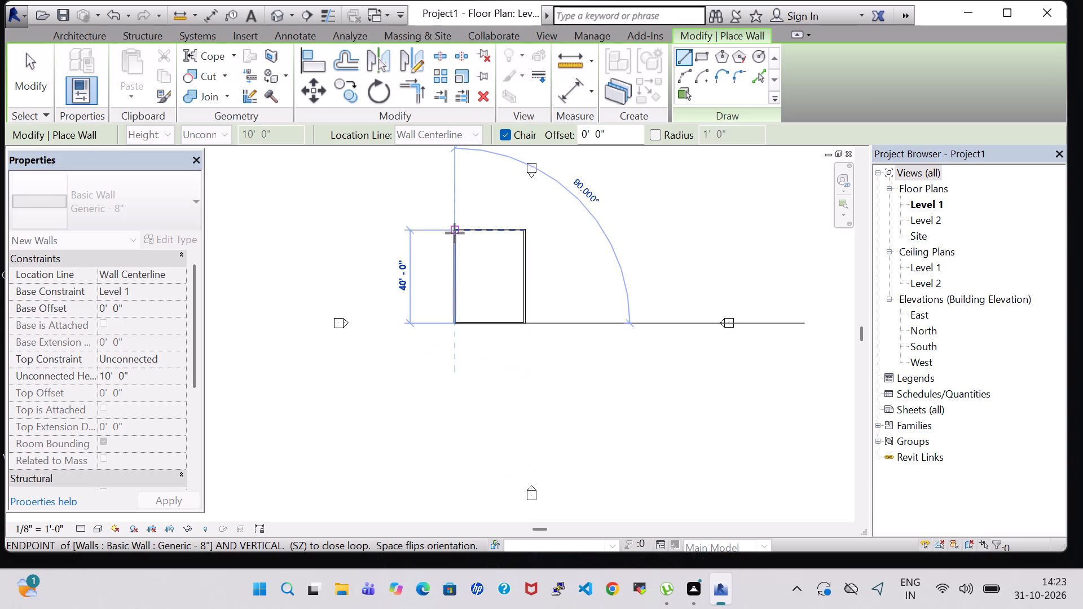
{"action": "left_click", "coordinate": [455, 233]}
{"action": "key", "text": "Escape"}
{"action": "key", "text": "Escape"}
Enclose the upper-left room with walls starting 11' along the upper exterior wall, running 17' down and across to the left exterior wall.
{"action": "scroll", "coordinate": [470, 244], "scroll_direction": "up", "scroll_amount": 7}
{"action": "middle_click_drag", "start_coordinate": [470, 245], "coordinate": [470, 223]}
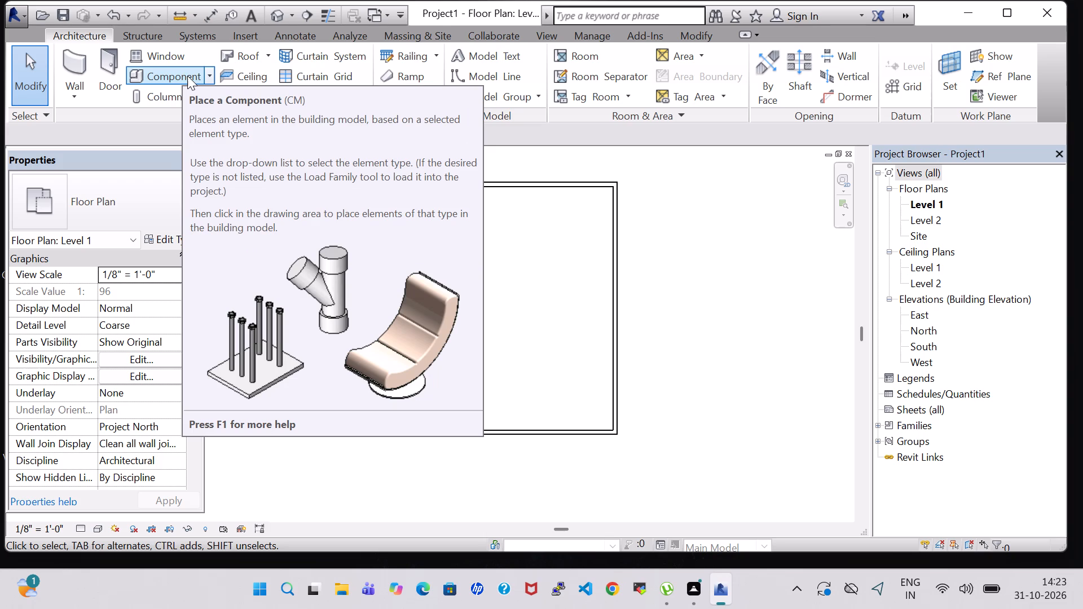
{"action": "double_click", "coordinate": [60, 58]}
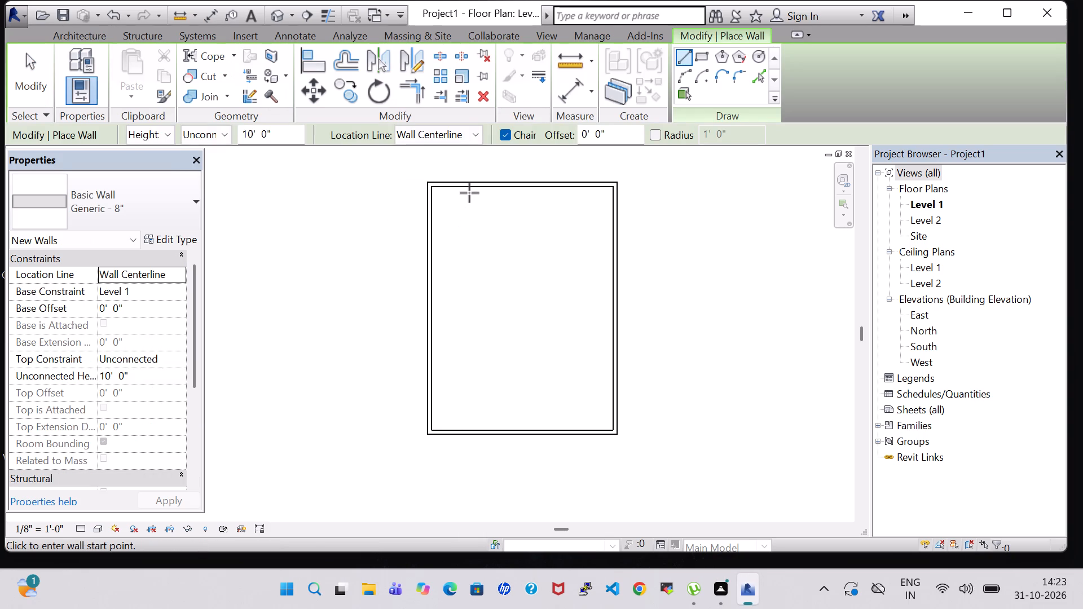
{"action": "type", "text": "11"}
{"action": "key", "text": "Return"}
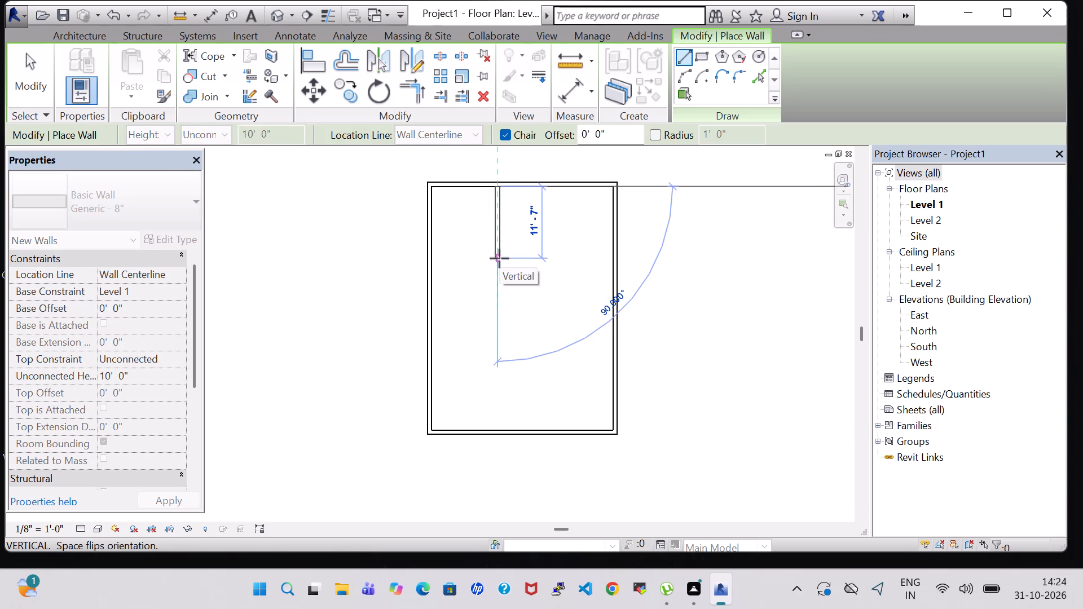
{"action": "type", "text": "17"}
{"action": "key", "text": "Return"}
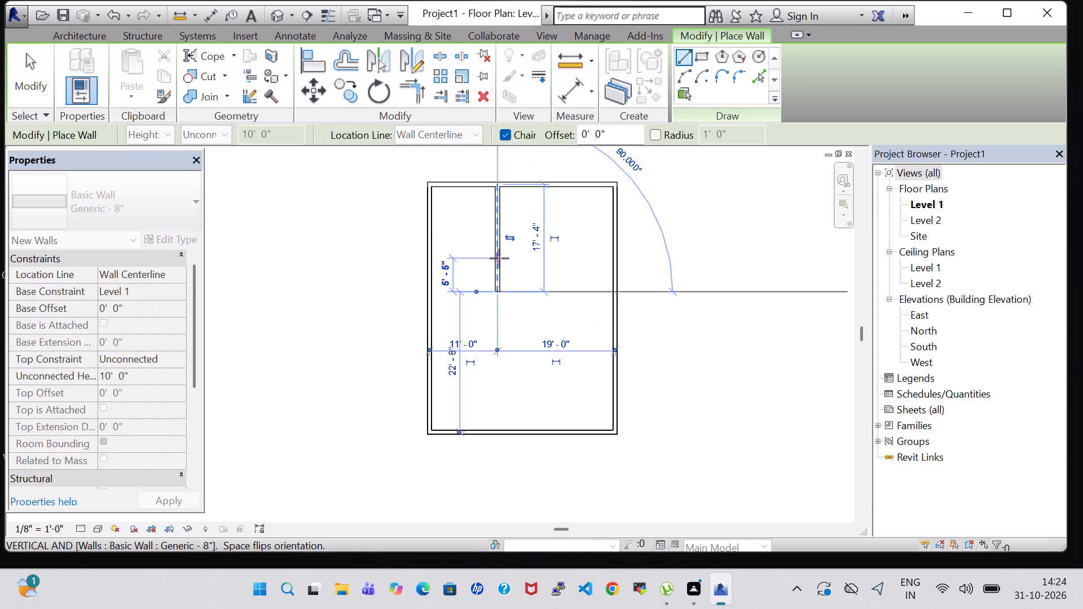
{"action": "left_click", "coordinate": [432, 286]}
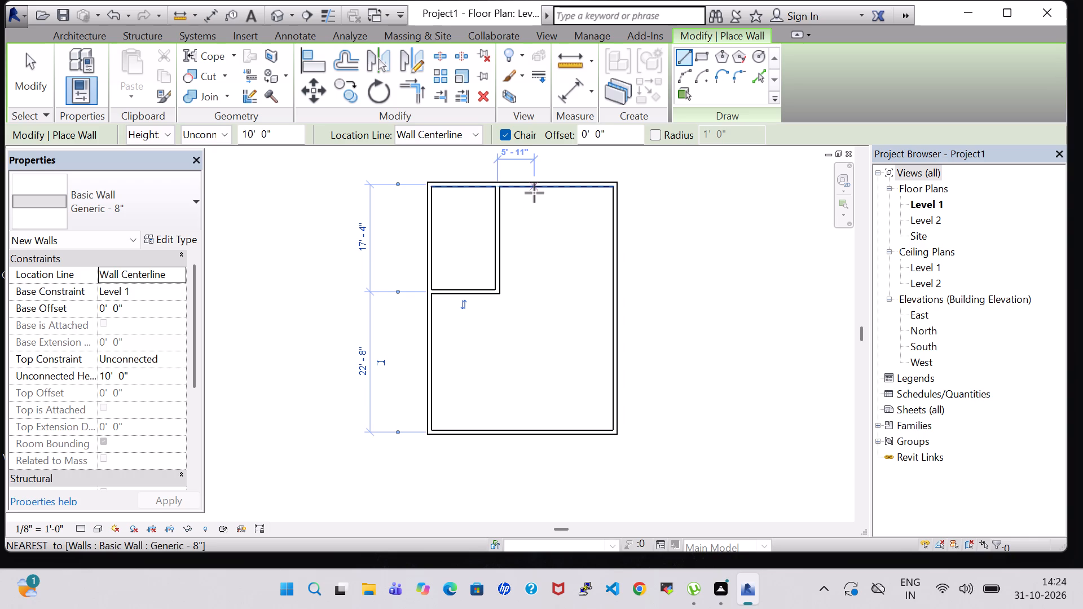
Enclose a narrow room beside the upper-left room, starting its wall 5' from the partition, running 12' down and back to the partition.
{"action": "key", "text": "5"}
{"action": "key", "text": "apostrophe"}
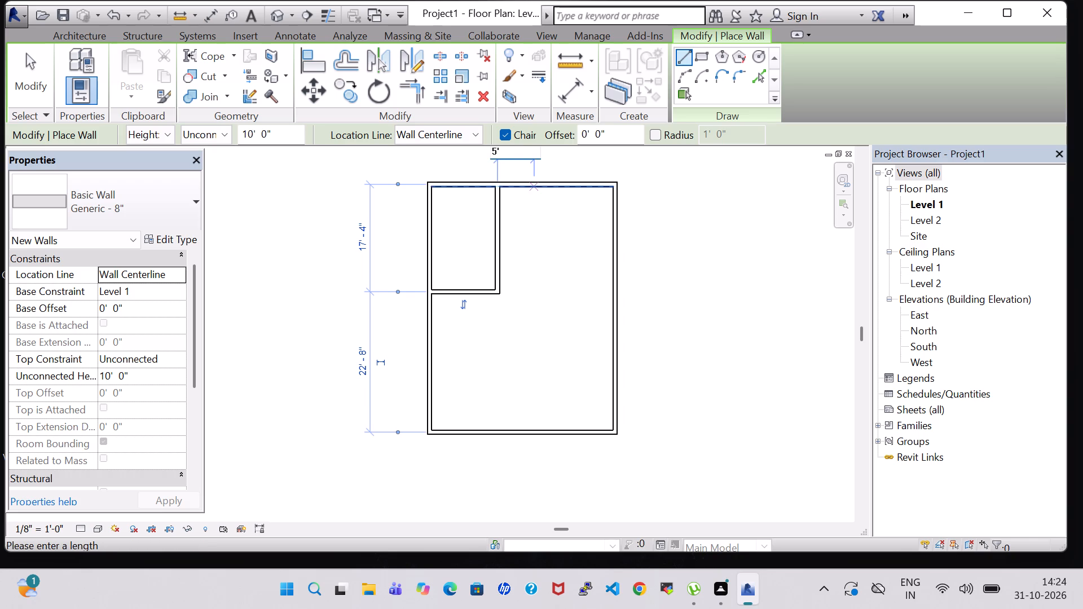
{"action": "key", "text": "Return"}
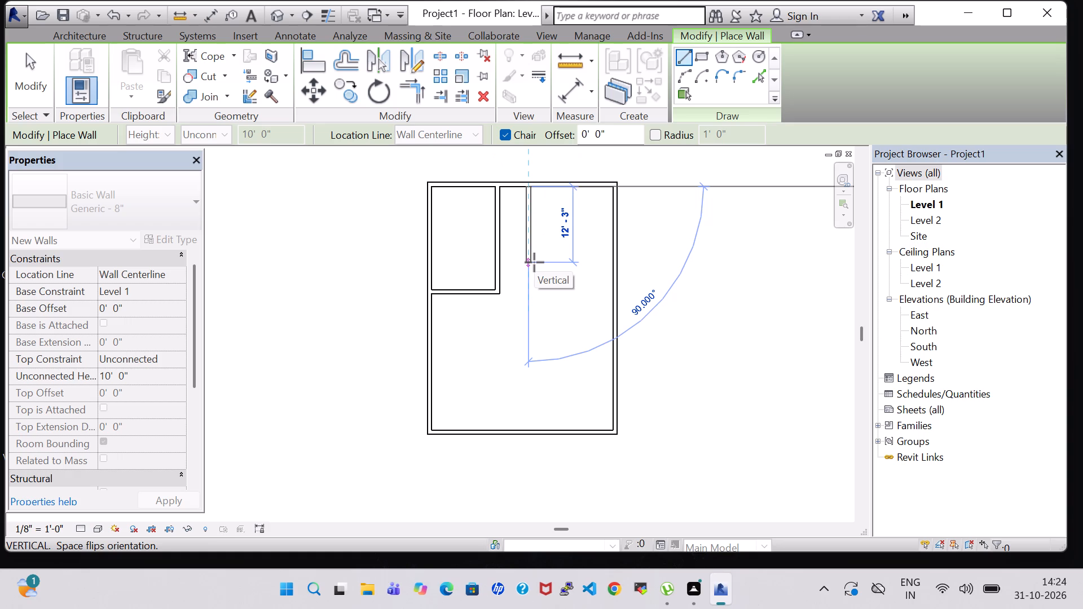
{"action": "type", "text": "12"}
{"action": "key", "text": "Return"}
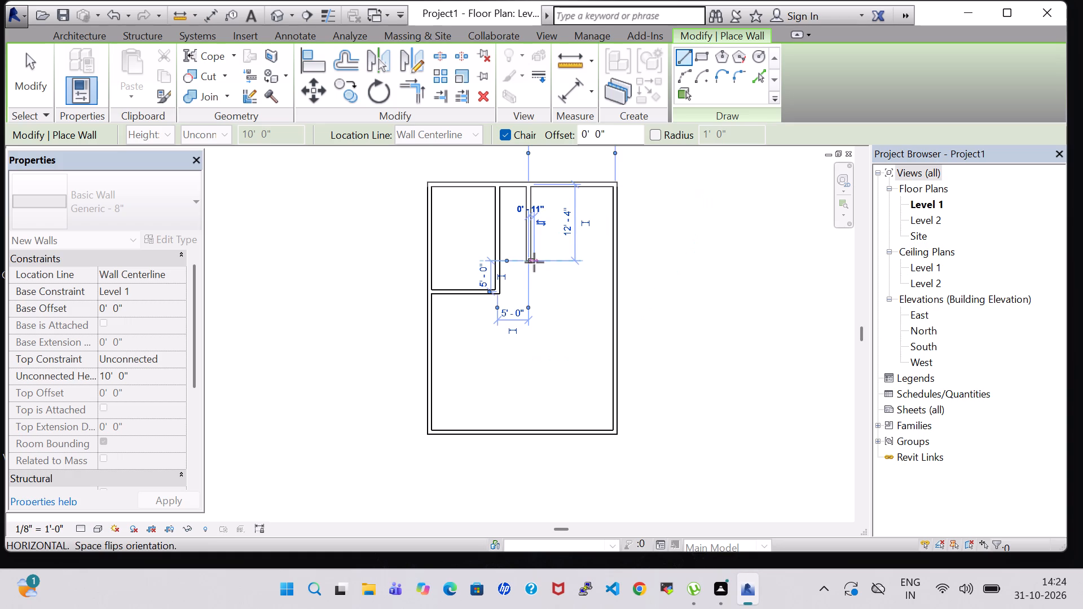
{"action": "left_click", "coordinate": [496, 262]}
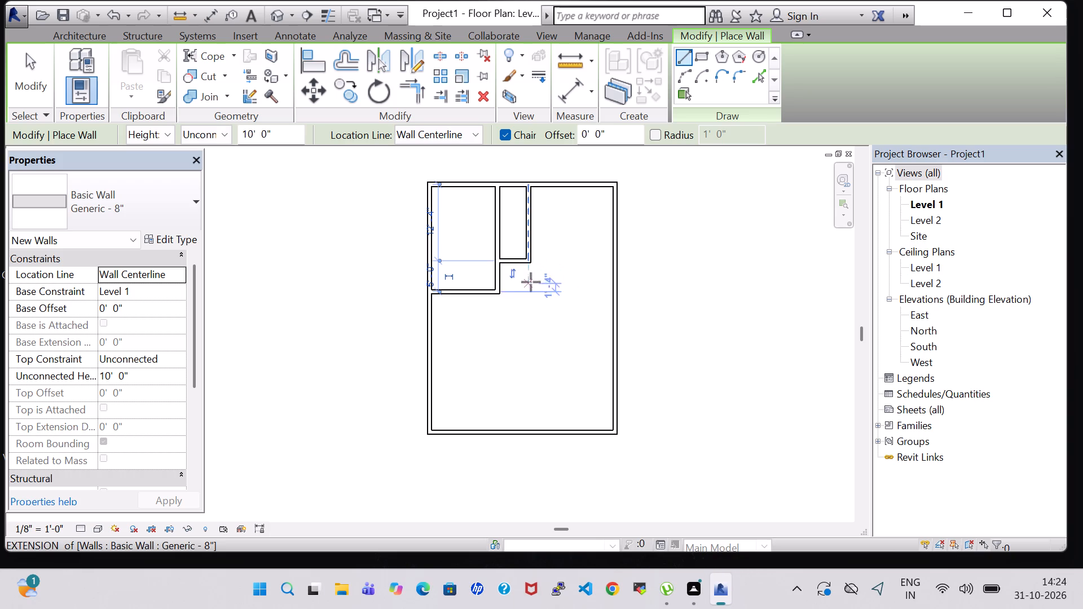
Enclose the upper-right room with walls from the narrow room's lower-right corner, 5' down and 14' across to the right exterior wall.
{"action": "left_click", "coordinate": [527, 259]}
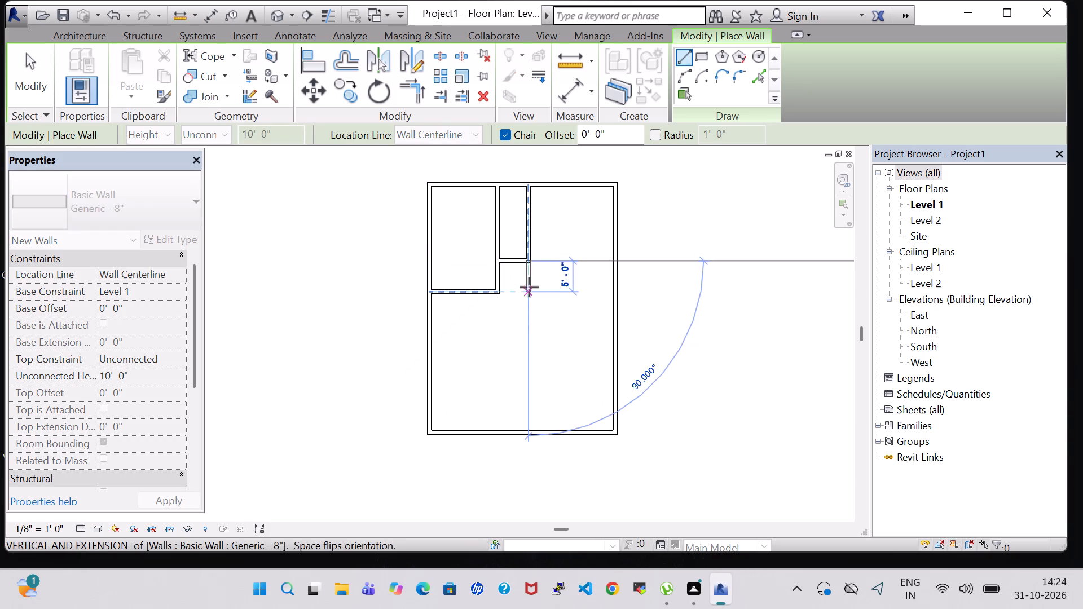
{"action": "left_click", "coordinate": [529, 289]}
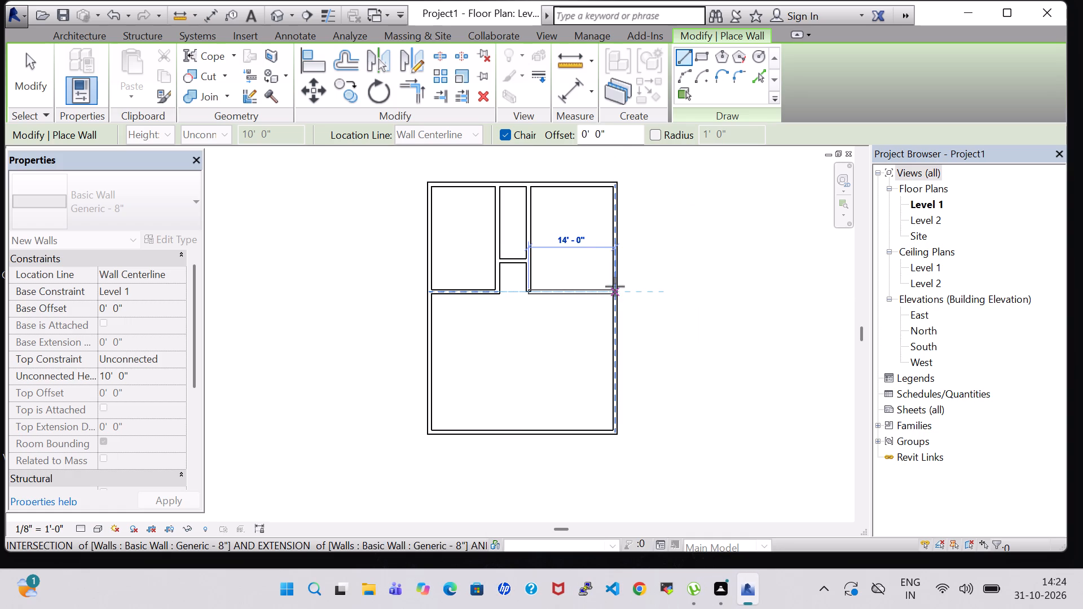
{"action": "left_click", "coordinate": [615, 286]}
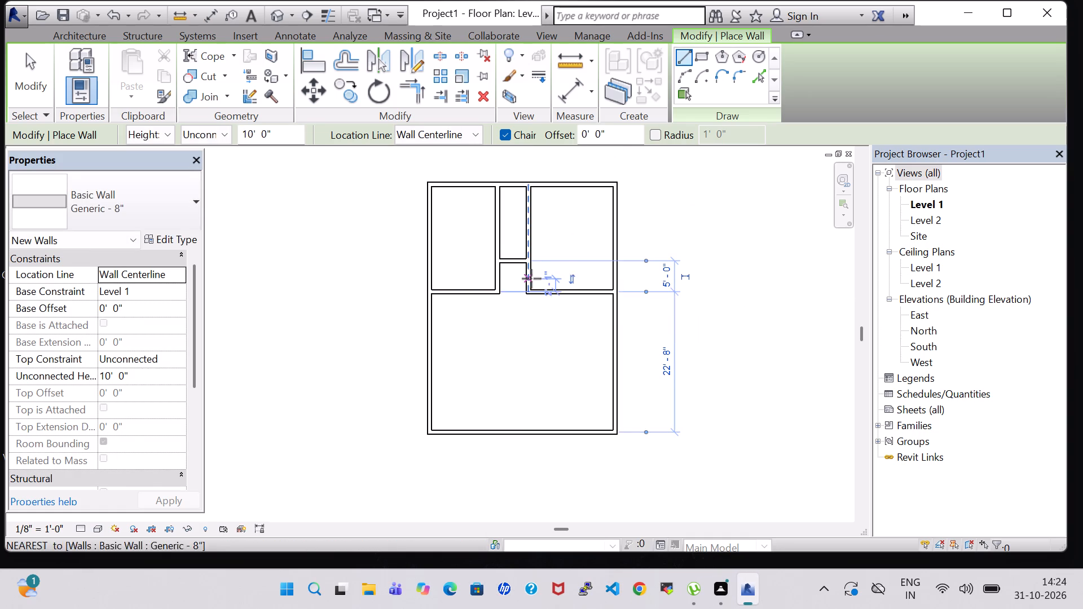
{"action": "key", "text": "Escape"}
{"action": "key", "text": "Escape"}
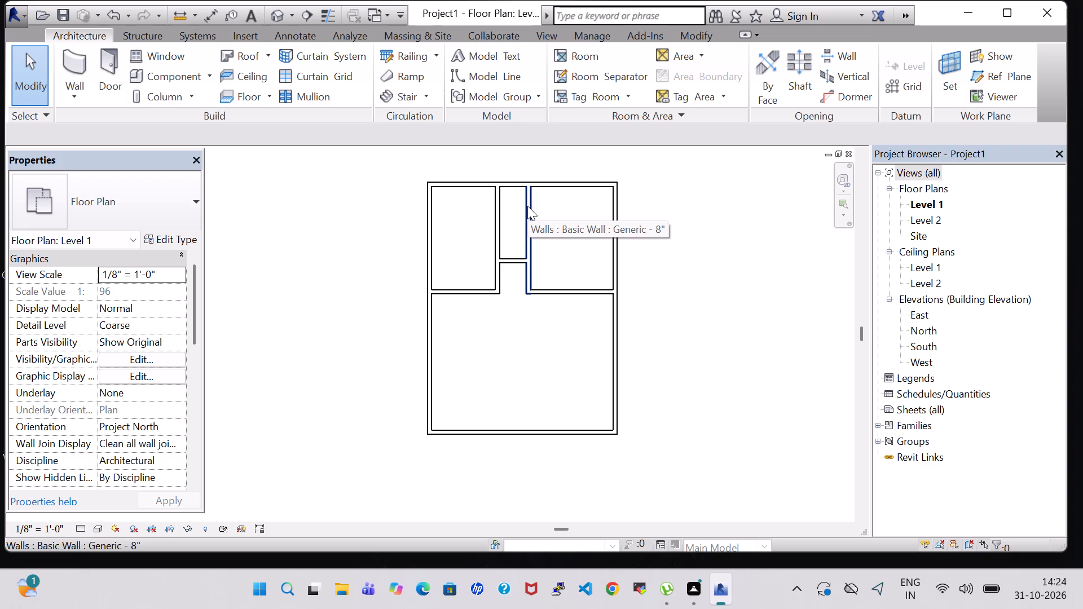
Set the distance between the left exterior wall and the upper-left room's vertical partition to 12'.
{"action": "left_click", "coordinate": [501, 223]}
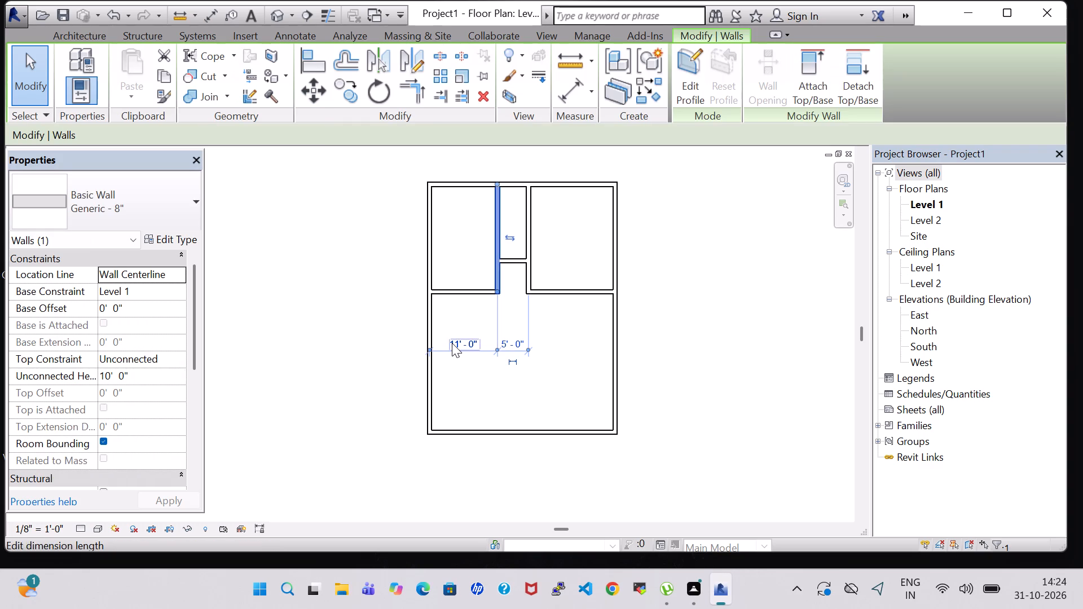
{"action": "left_click", "coordinate": [452, 343]}
{"action": "type", "text": "12'"}
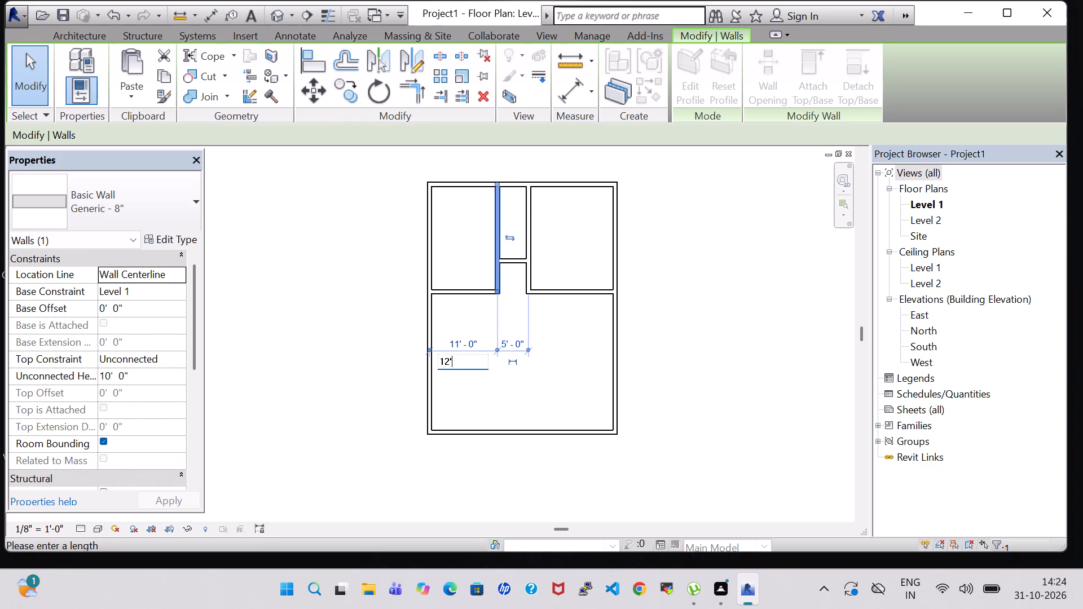
{"action": "key", "text": "Return"}
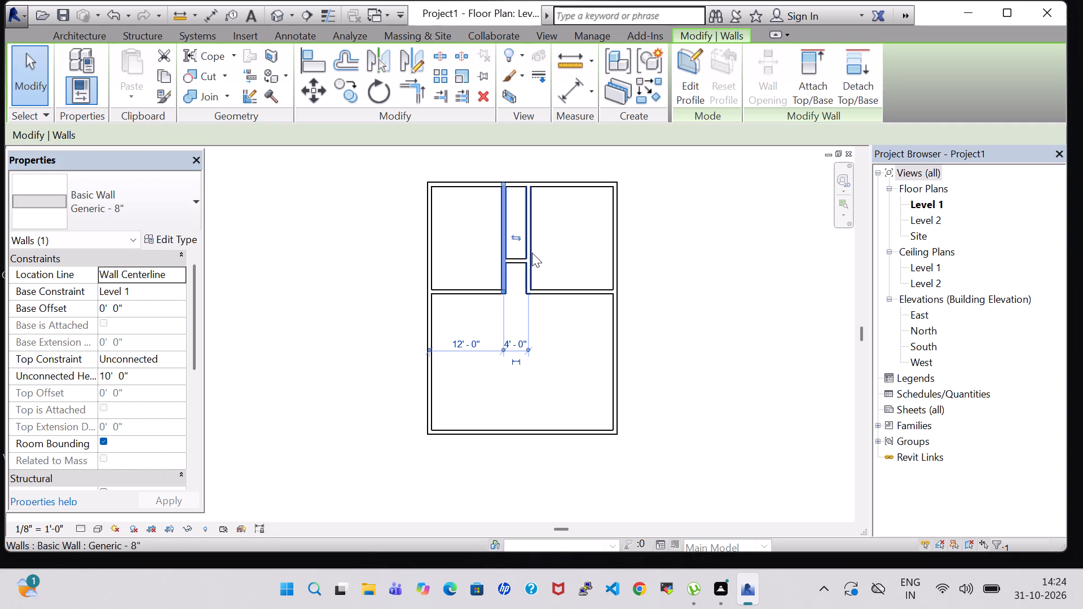
Set the distance between the upper-right room's vertical partition and the right exterior wall to 12'.
{"action": "left_click", "coordinate": [532, 253]}
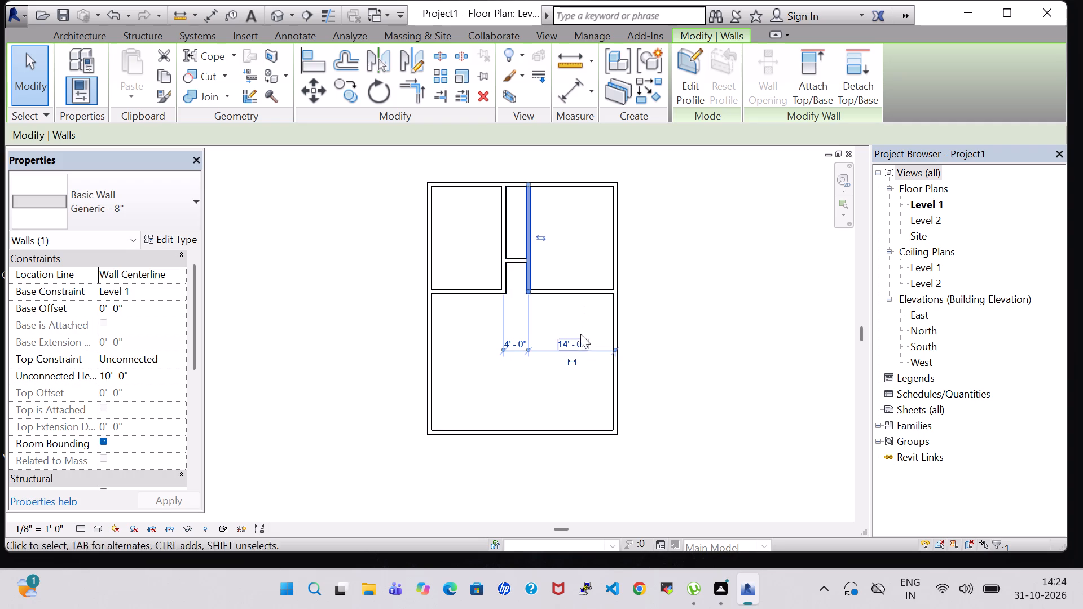
{"action": "left_click", "coordinate": [576, 343]}
{"action": "type", "text": "12"}
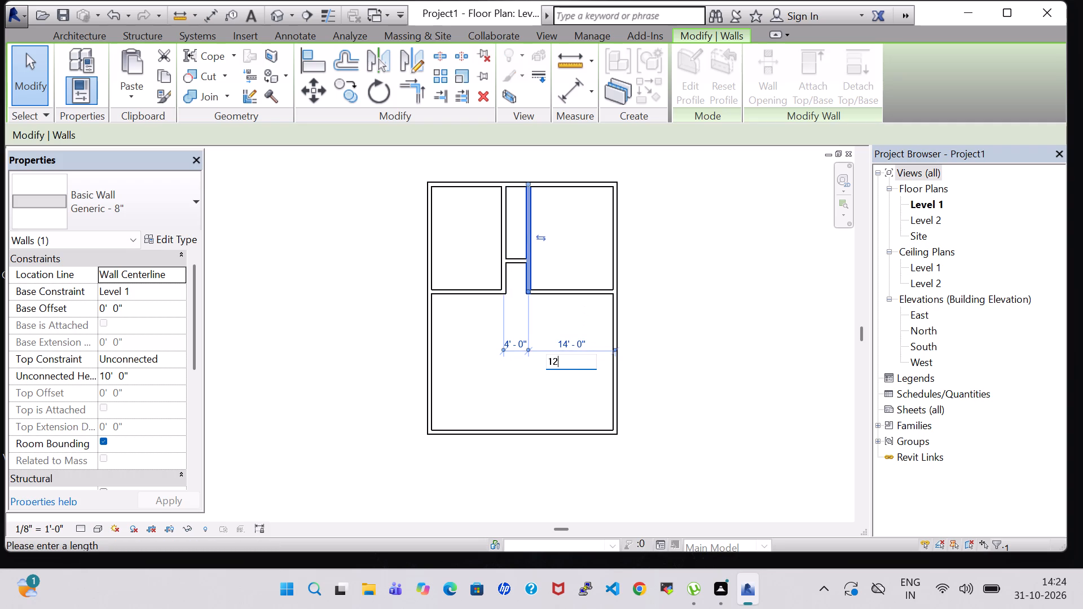
{"action": "key", "text": "Return"}
{"action": "left_click", "coordinate": [632, 312]}
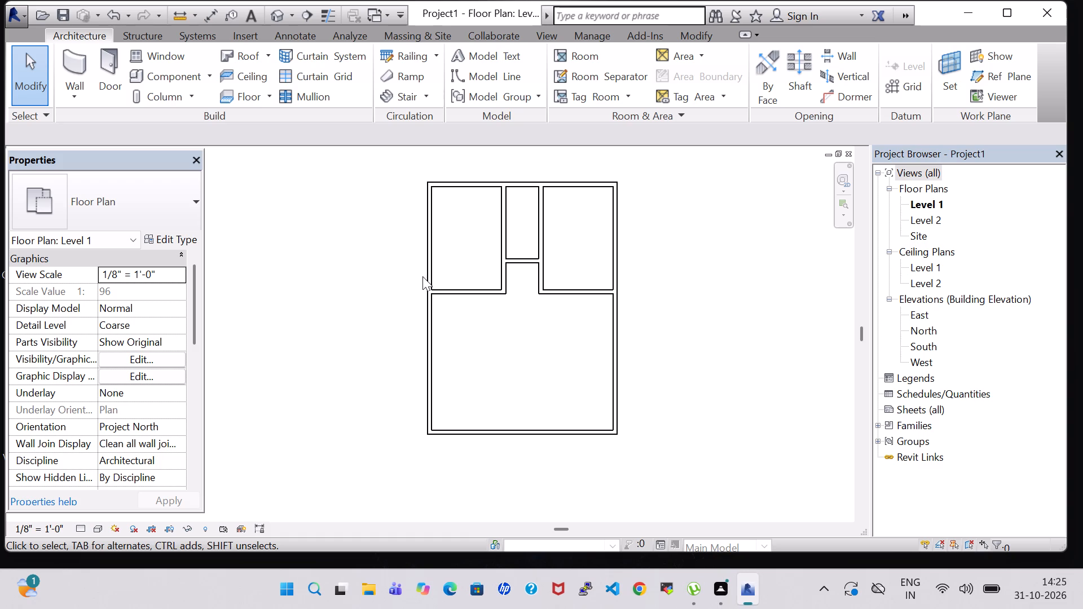
{"action": "left_click", "coordinate": [729, 292]}
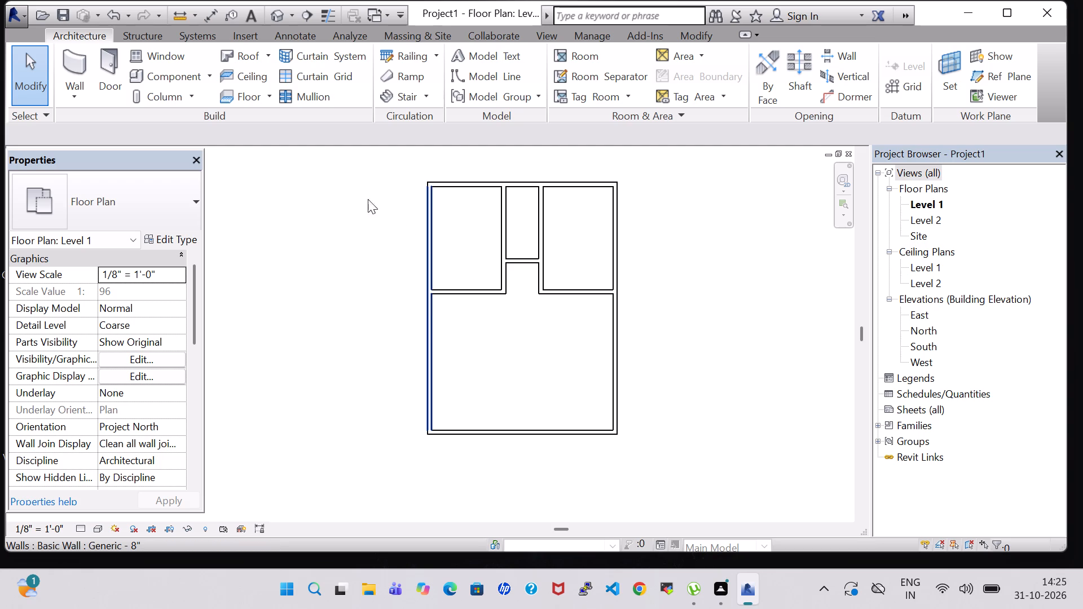
Enclose a small room below the upper-left room with a 12' horizontal wall placed 5' below it and a short vertical wall closing it.
{"action": "left_click", "coordinate": [89, 57]}
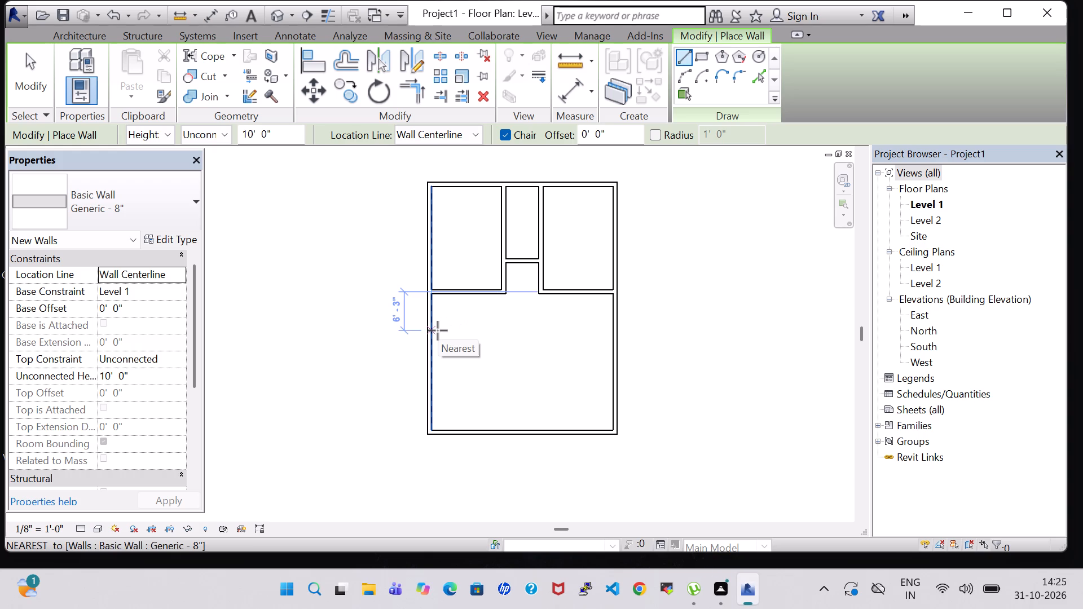
{"action": "type", "text": "5'"}
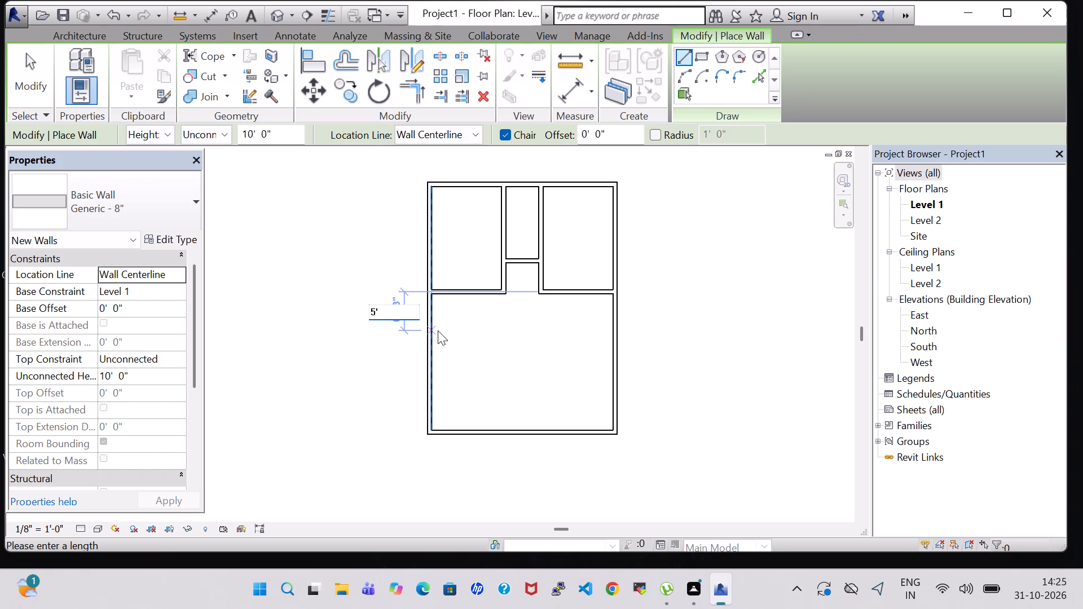
{"action": "key", "text": "Return"}
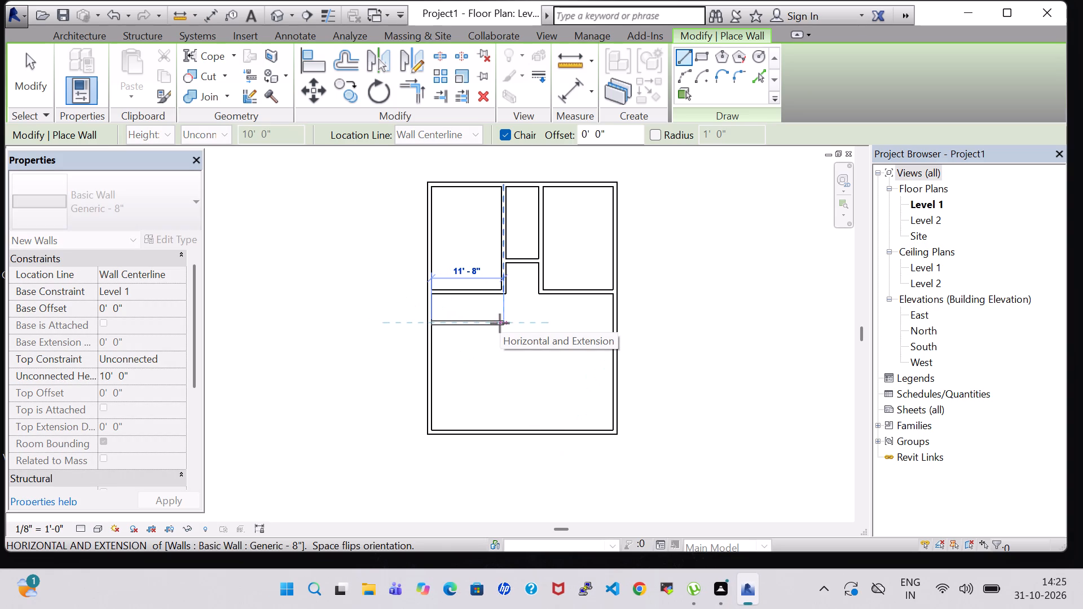
{"action": "type", "text": "12"}
{"action": "key", "text": "Return"}
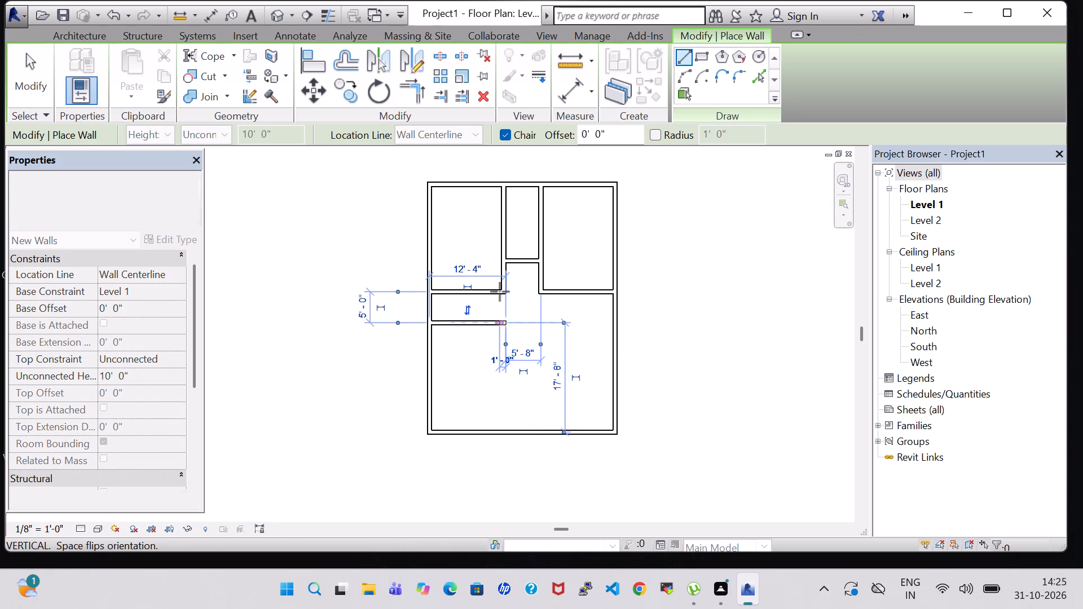
{"action": "double_click", "coordinate": [500, 292]}
{"action": "key", "text": "Escape"}
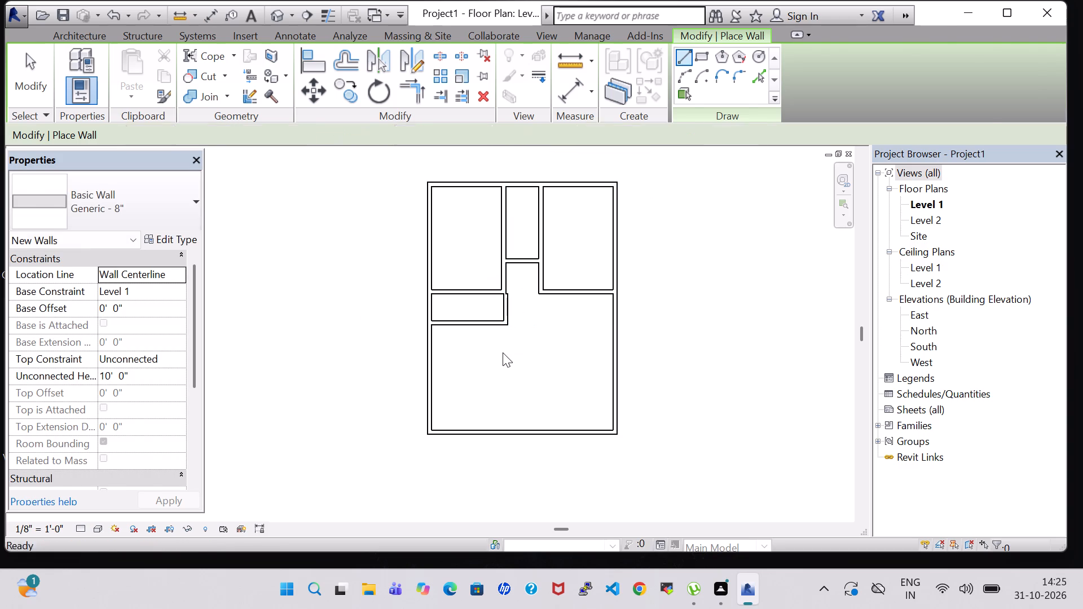
{"action": "key", "text": "Escape"}
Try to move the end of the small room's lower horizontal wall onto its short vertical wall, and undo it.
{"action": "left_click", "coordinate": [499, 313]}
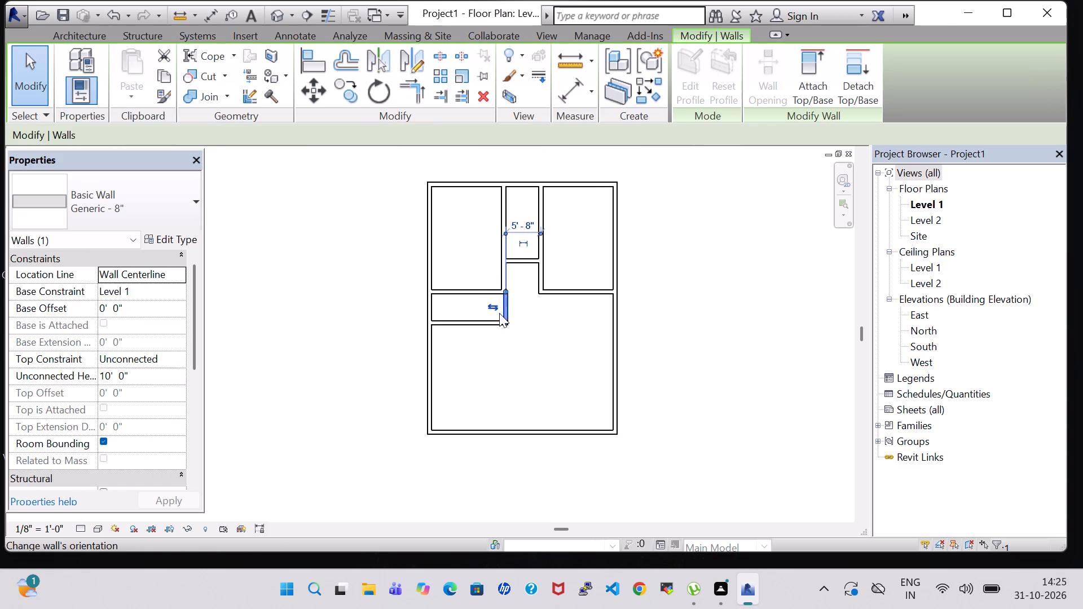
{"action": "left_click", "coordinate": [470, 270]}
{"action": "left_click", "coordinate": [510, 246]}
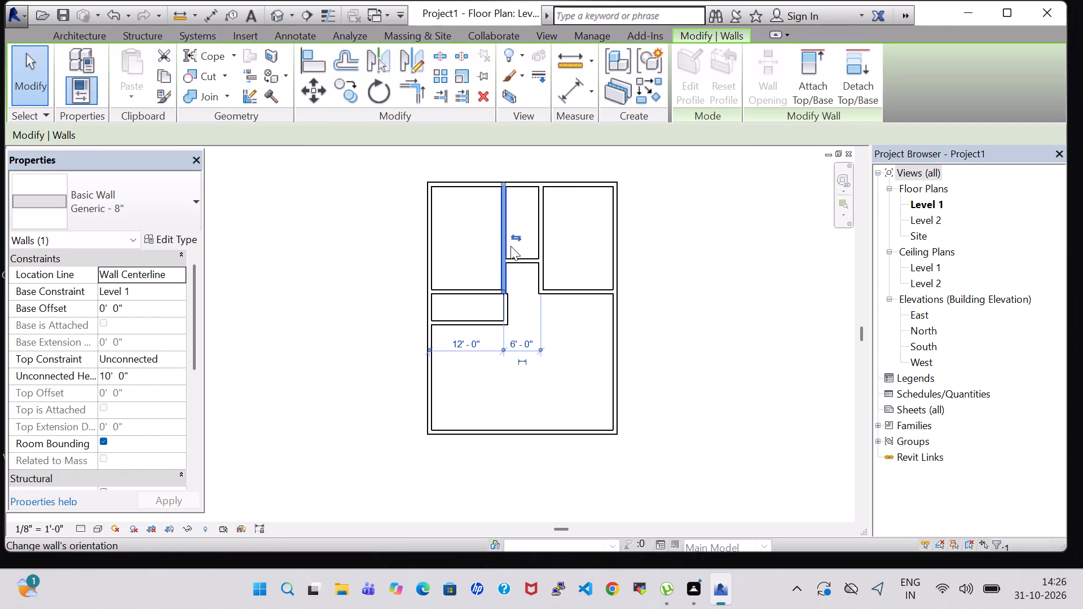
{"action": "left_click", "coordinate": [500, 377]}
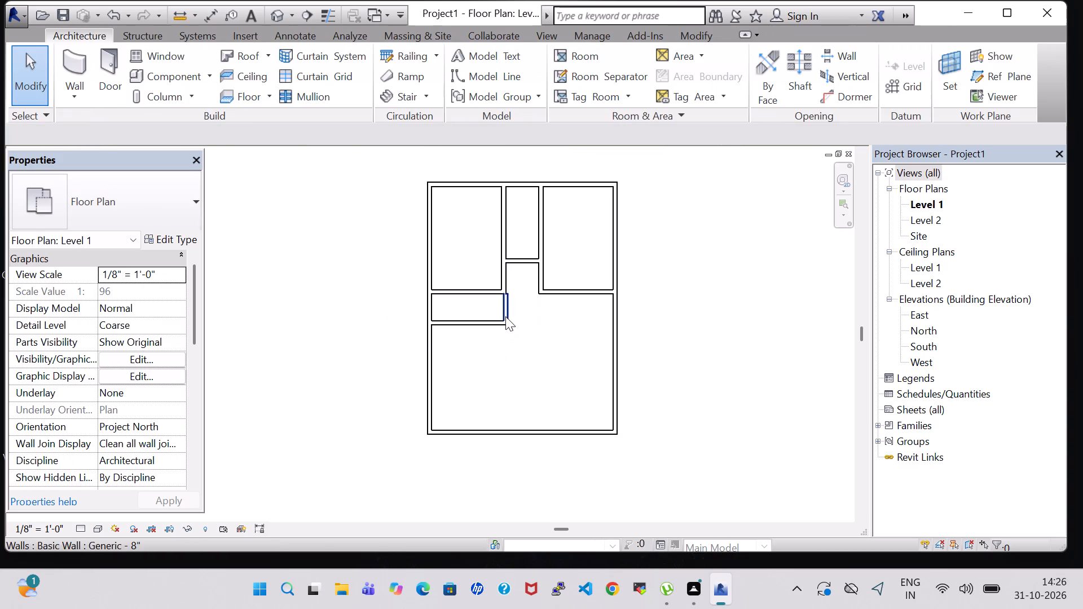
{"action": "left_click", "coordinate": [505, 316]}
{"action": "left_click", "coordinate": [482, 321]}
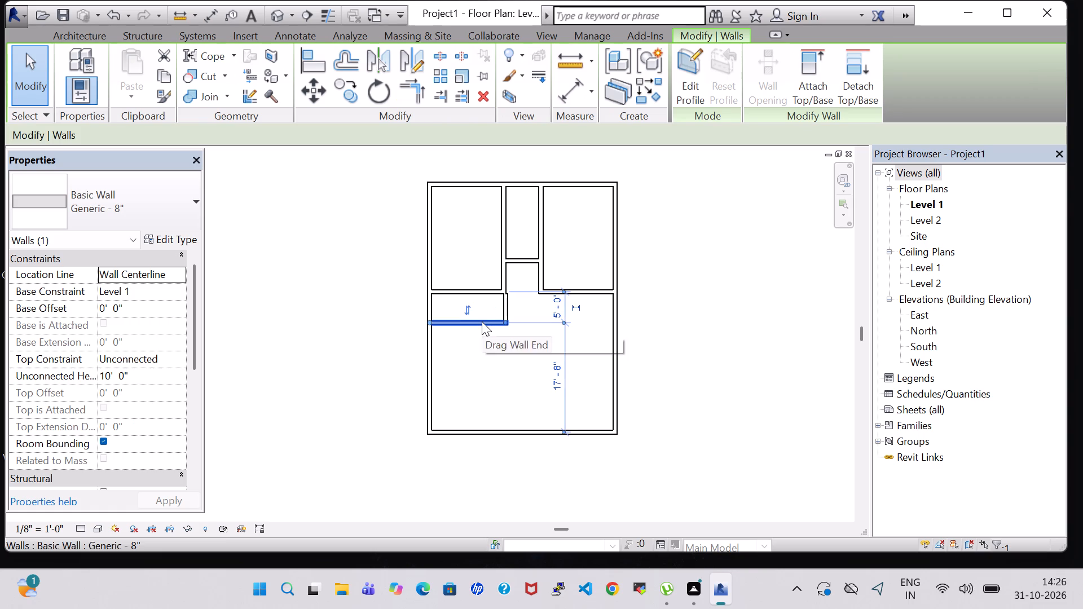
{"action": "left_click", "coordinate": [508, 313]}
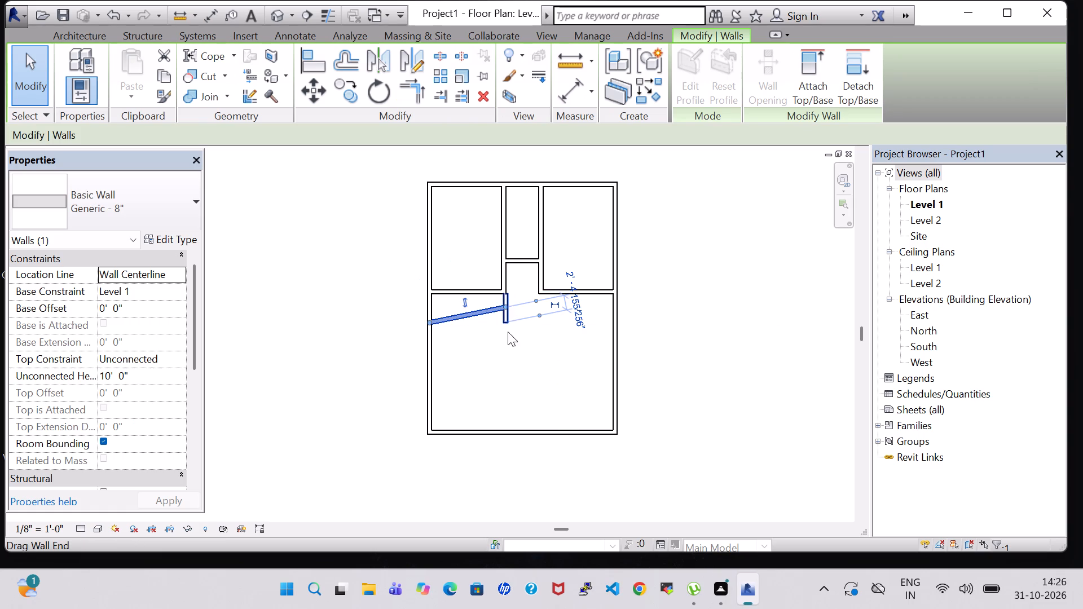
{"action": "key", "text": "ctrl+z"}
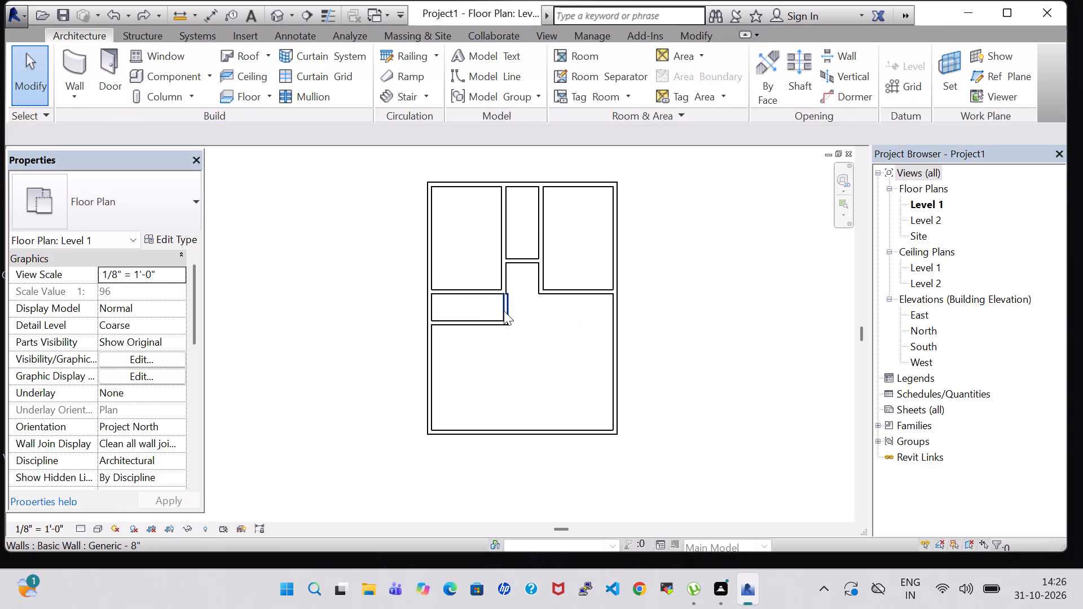
Measure the distance between the left exterior wall and the small room's short vertical wall with an aligned dimension.
{"action": "left_click", "coordinate": [504, 311]}
{"action": "left_click", "coordinate": [496, 350]}
{"action": "scroll", "coordinate": [496, 350], "scroll_direction": "up", "scroll_amount": 5}
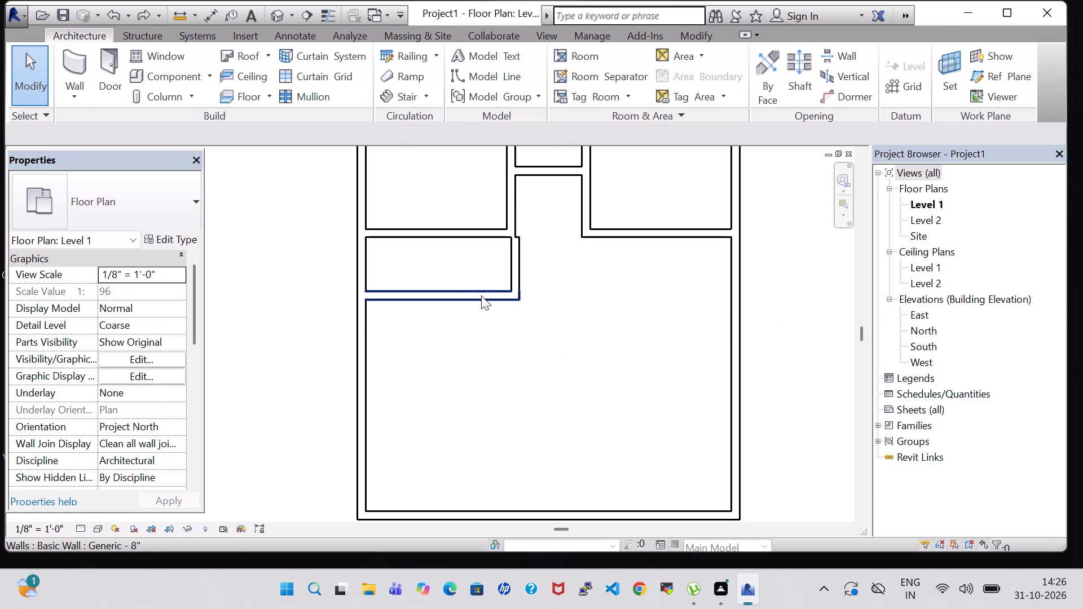
{"action": "type", "text": "di"}
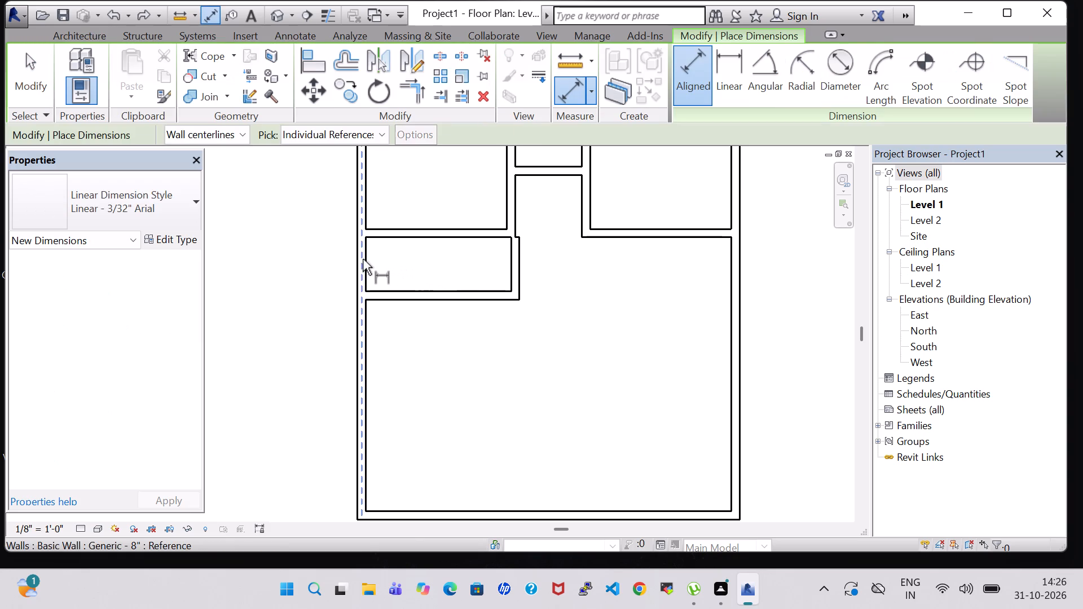
{"action": "left_click", "coordinate": [363, 259]}
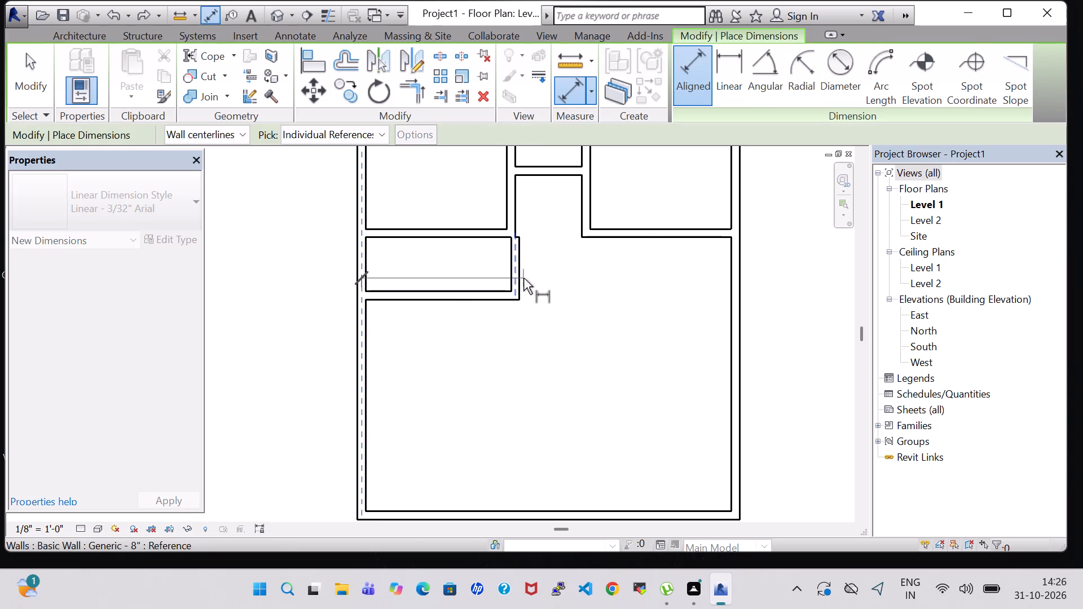
{"action": "left_click", "coordinate": [515, 272]}
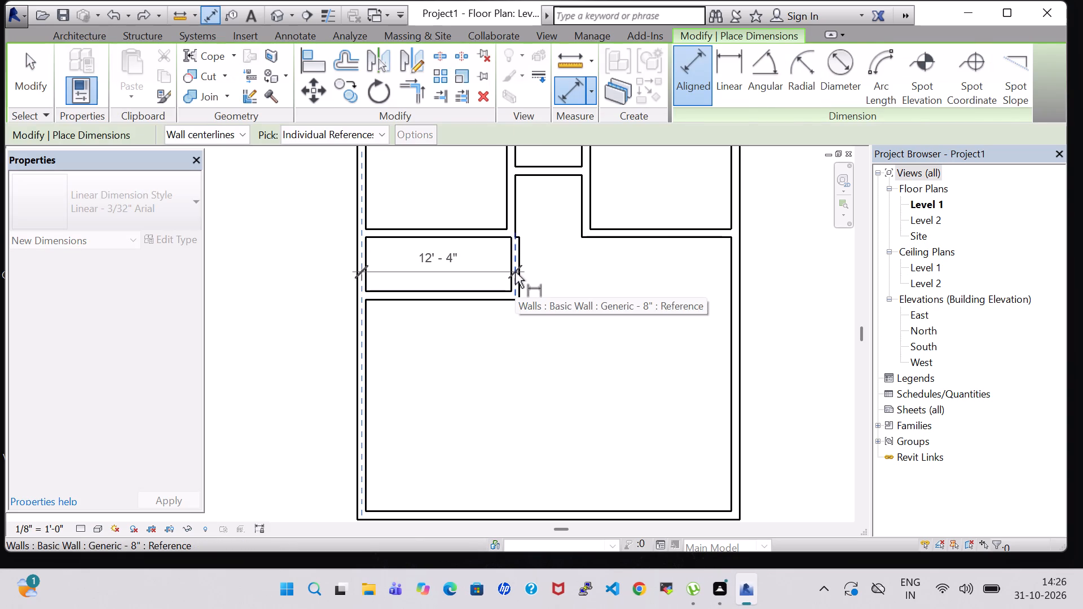
{"action": "key", "text": "Escape"}
{"action": "key", "text": "Escape"}
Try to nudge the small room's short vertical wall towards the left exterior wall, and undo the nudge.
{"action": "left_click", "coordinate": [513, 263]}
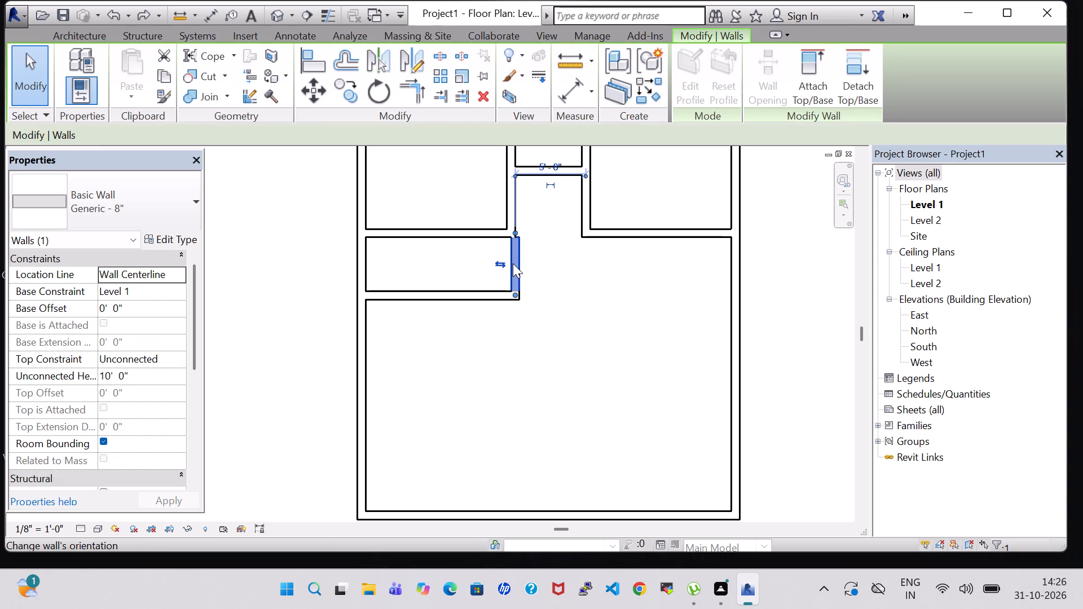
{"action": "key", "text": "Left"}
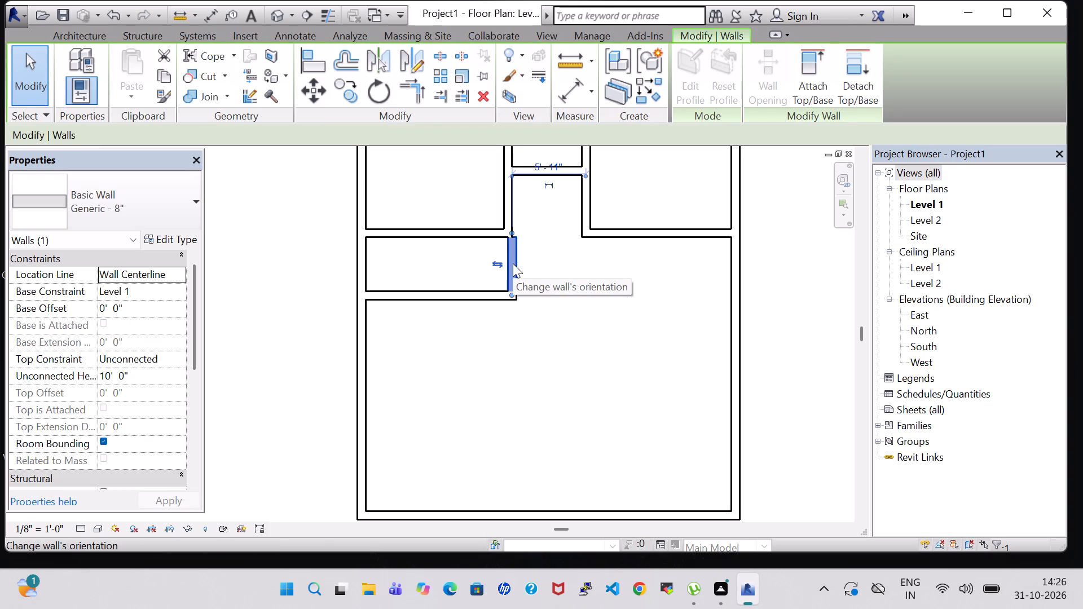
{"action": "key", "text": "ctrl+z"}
Undo the short vertical wall closing the small room and set the lower horizontal wall's length to 12'.
{"action": "key", "text": "ctrl+z"}
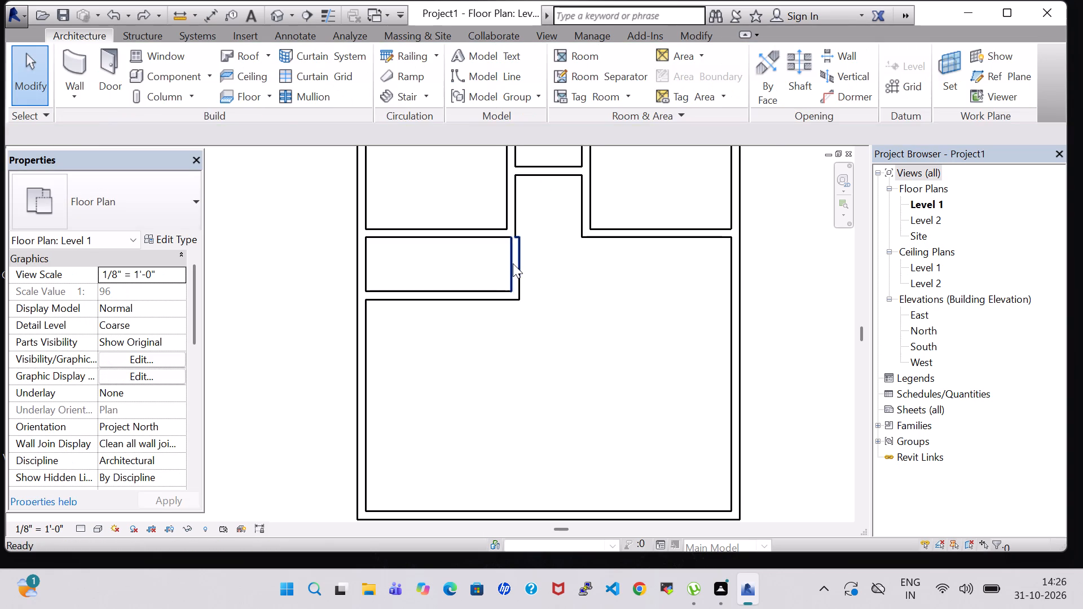
{"action": "left_click", "coordinate": [507, 319]}
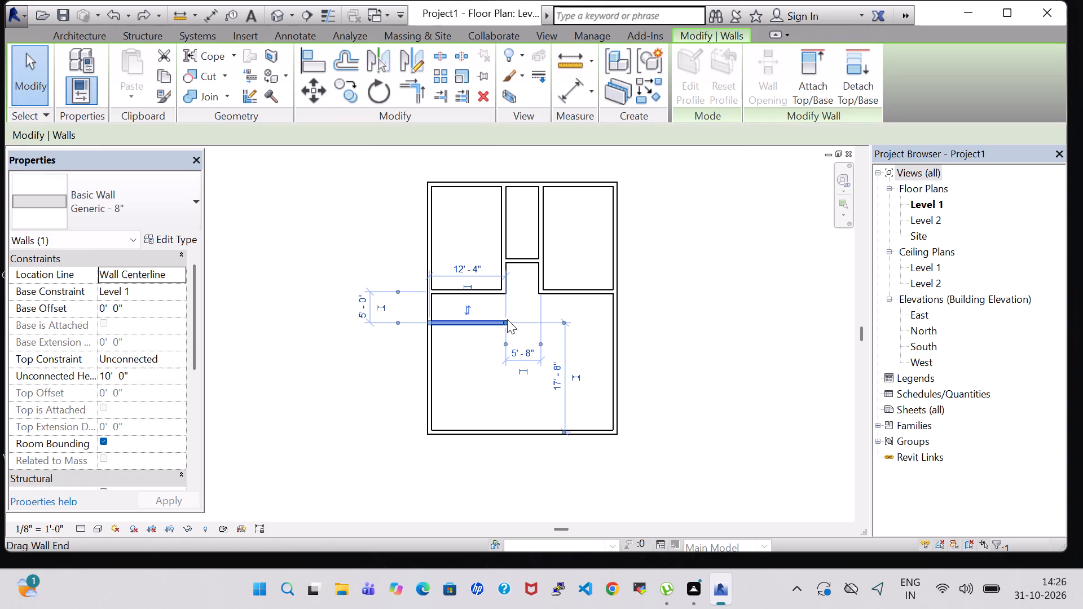
{"action": "left_click", "coordinate": [465, 270]}
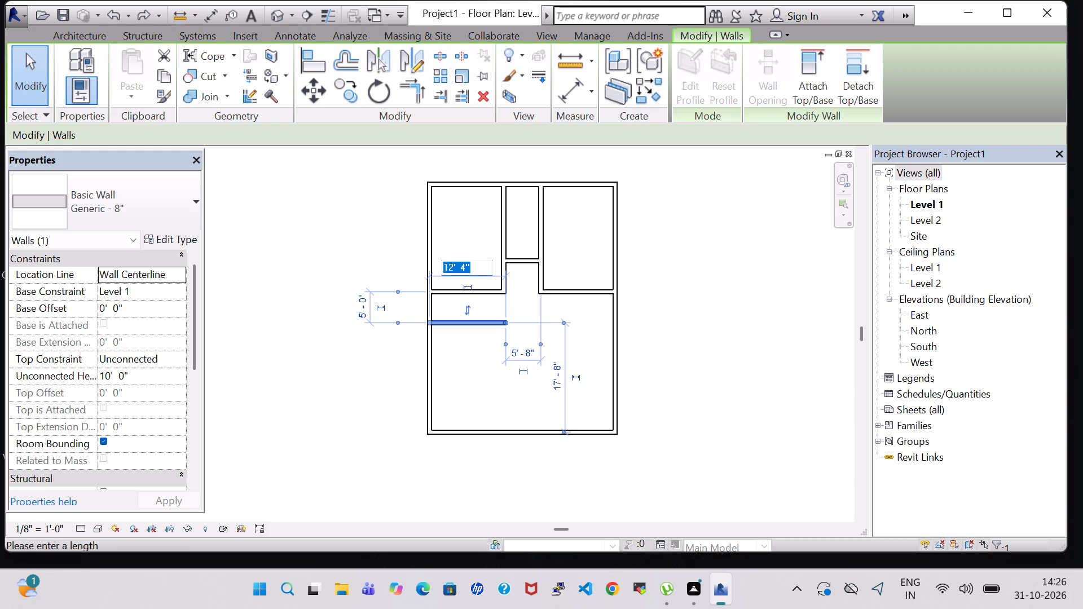
{"action": "type", "text": "12"}
{"action": "key", "text": "Return"}
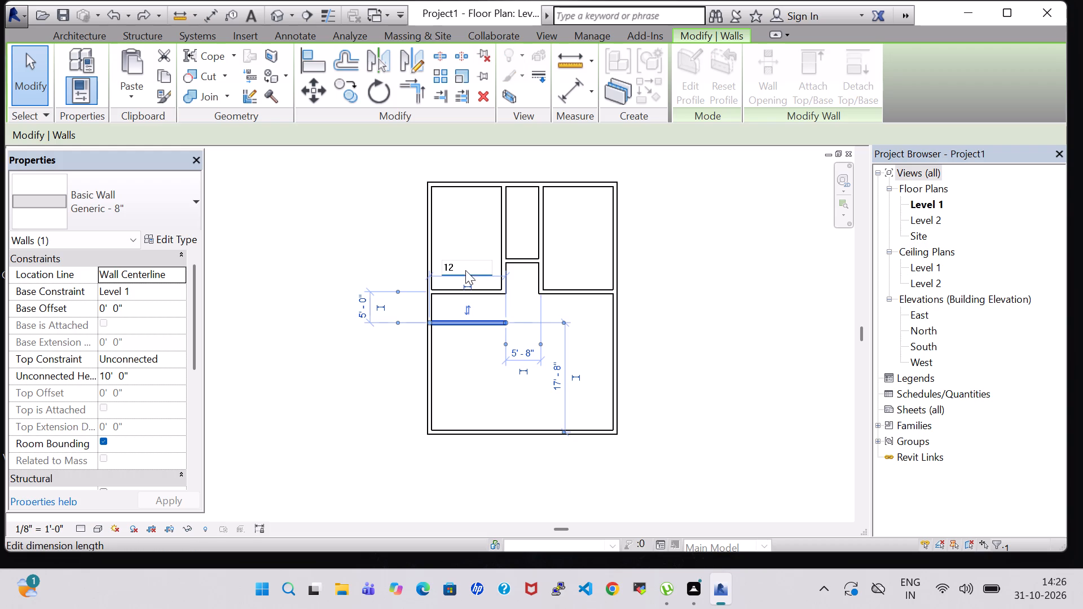
{"action": "left_click", "coordinate": [485, 362]}
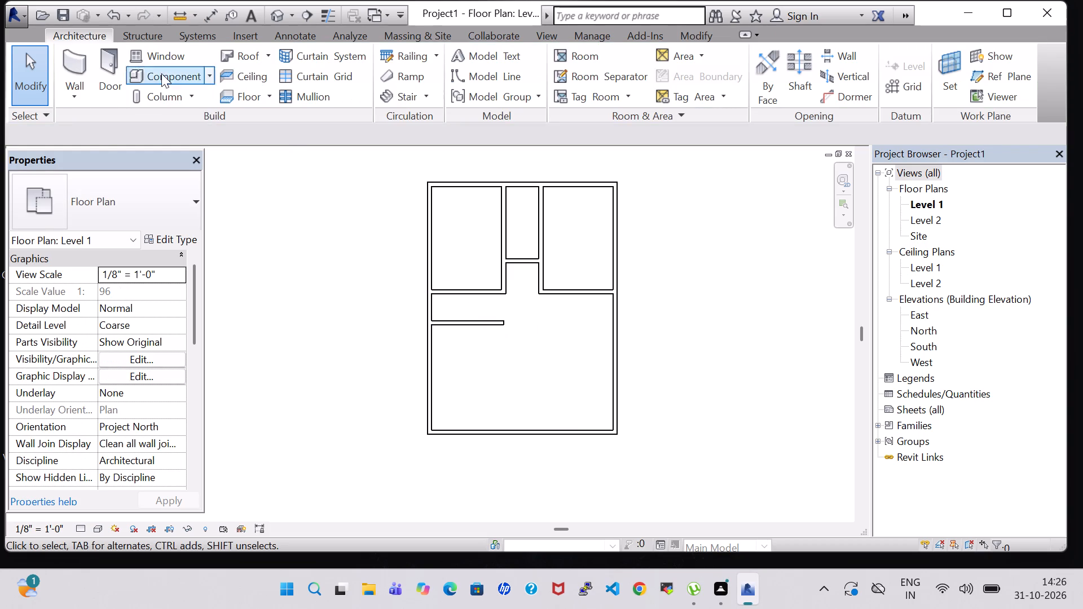
Close the small room with a vertical wall from the upper-left room's lower-right corner to the 12' horizontal wall's end.
{"action": "left_click", "coordinate": [84, 54]}
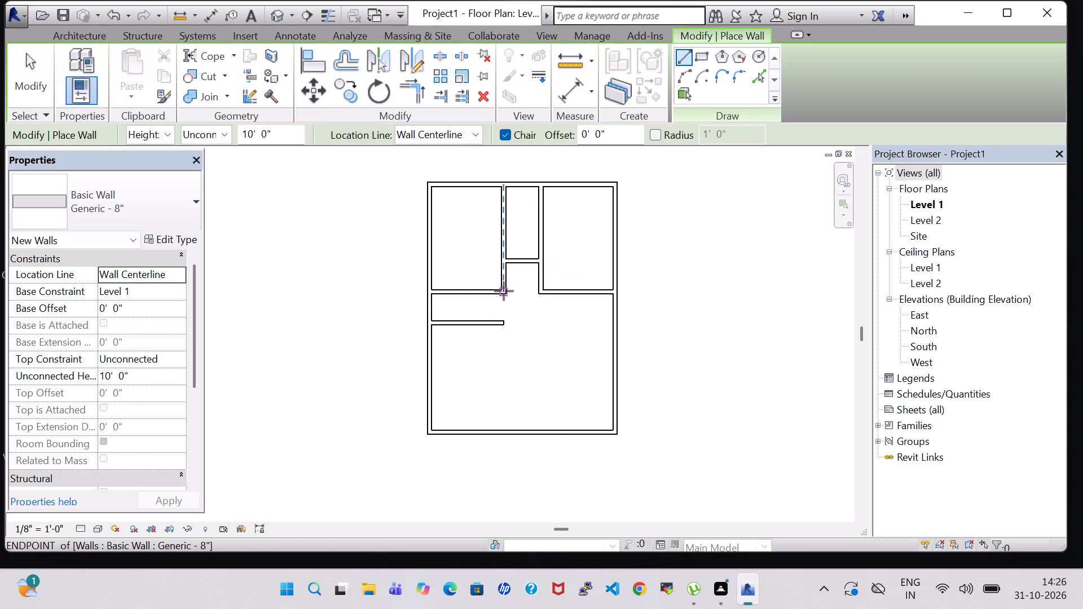
{"action": "left_click", "coordinate": [504, 291]}
{"action": "left_click", "coordinate": [505, 321]}
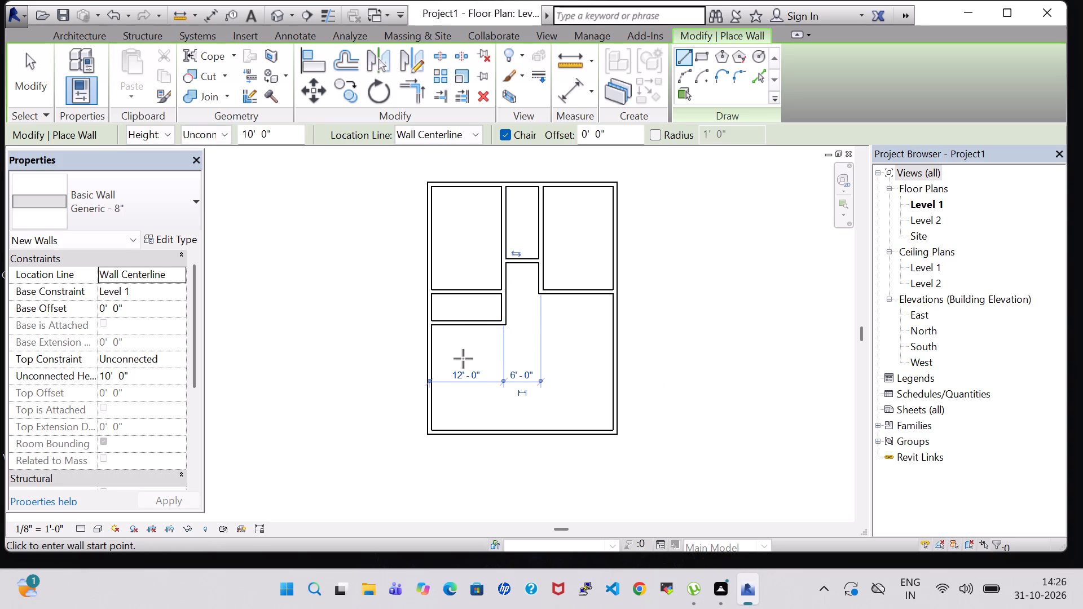
{"action": "key", "text": "Escape"}
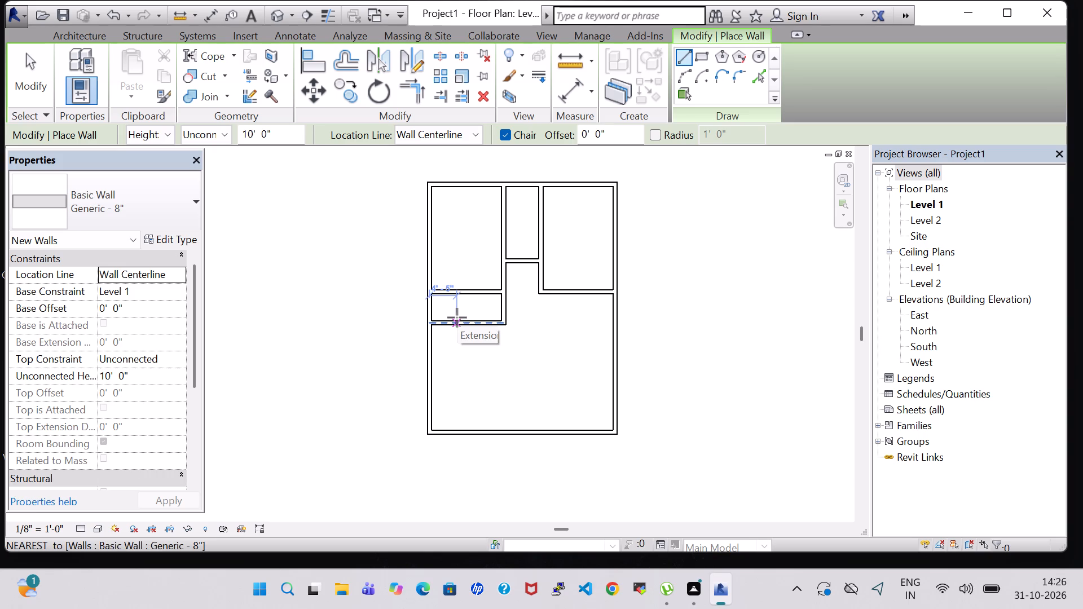
Measure the distance between the small room's upper and lower horizontal walls with an aligned dimension.
{"action": "scroll", "coordinate": [457, 317], "scroll_direction": "up", "scroll_amount": 5}
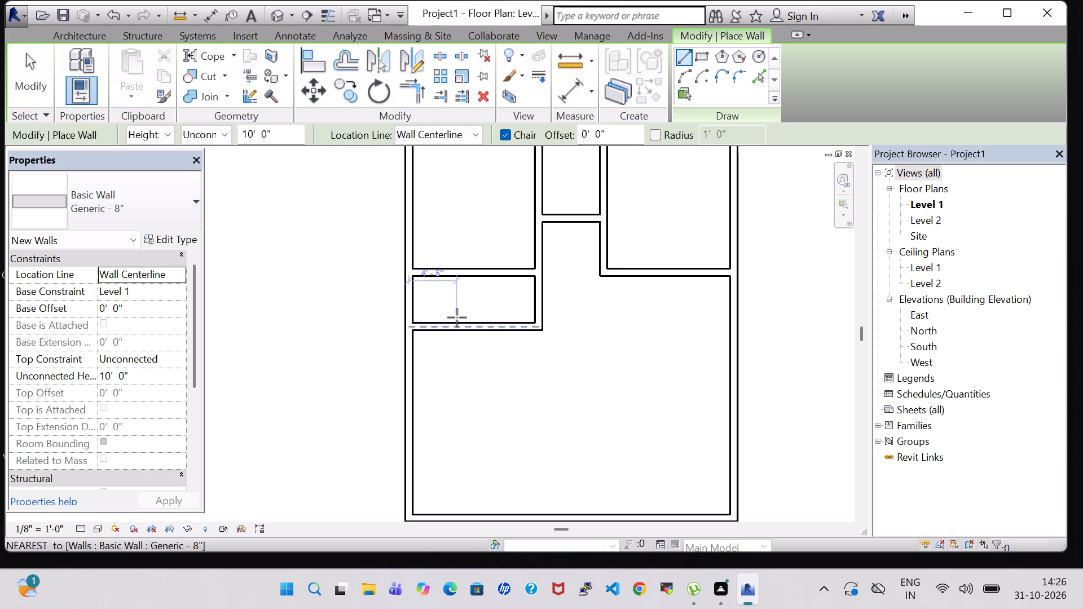
{"action": "key", "text": "Escape"}
{"action": "type", "text": "di"}
{"action": "left_click", "coordinate": [465, 327]}
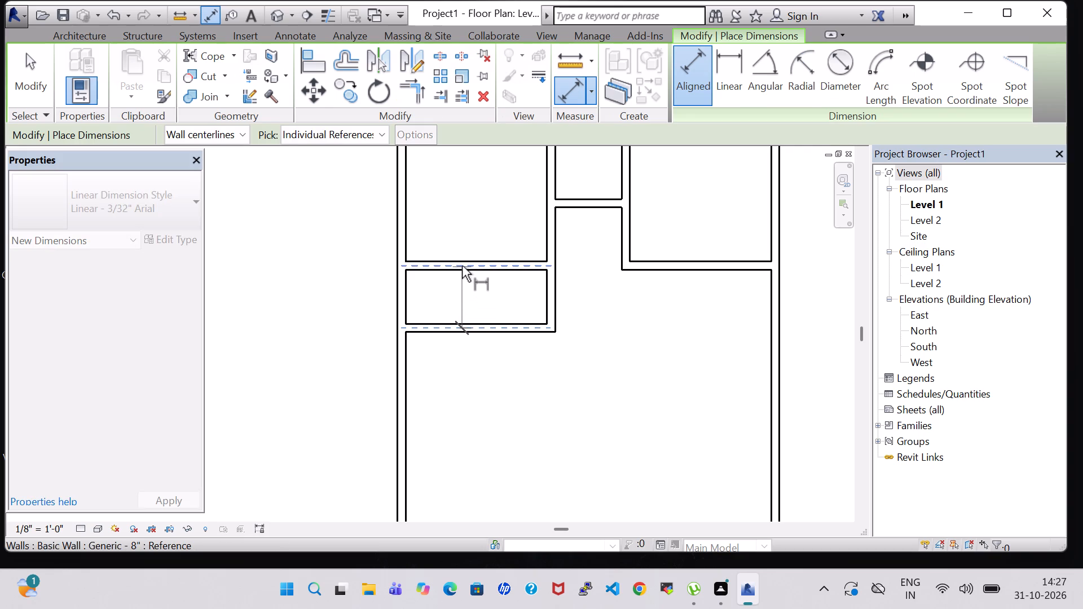
{"action": "left_click", "coordinate": [462, 266]}
{"action": "key", "text": "Escape"}
{"action": "key", "text": "Escape"}
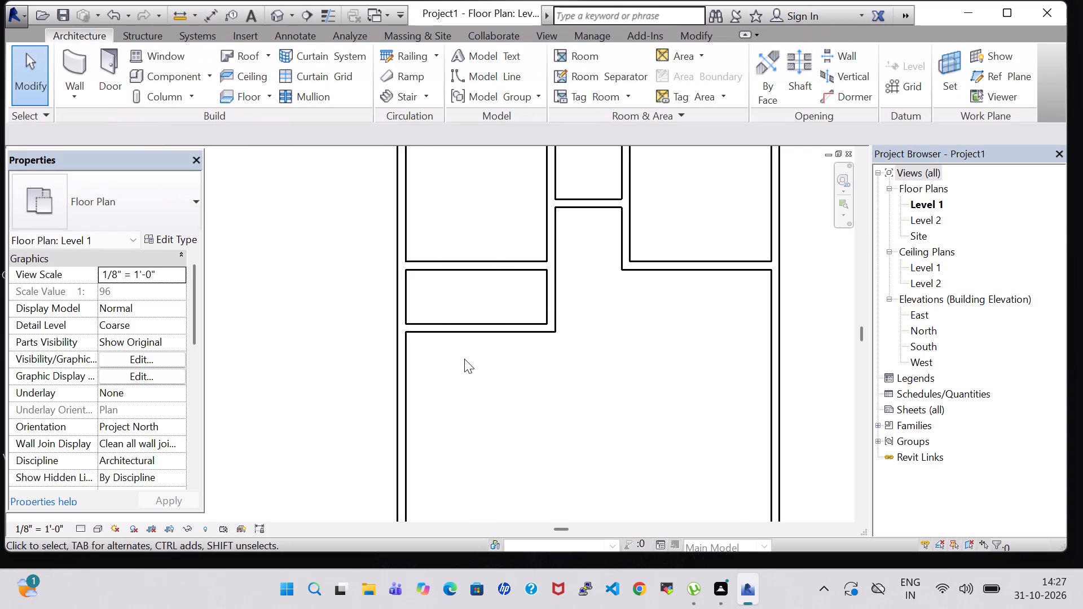
Set the distance between the small room's lower wall and the upper-left room's bottom wall to 6'.
{"action": "scroll", "coordinate": [464, 359], "scroll_direction": "down", "scroll_amount": 2}
{"action": "left_click", "coordinate": [473, 337]}
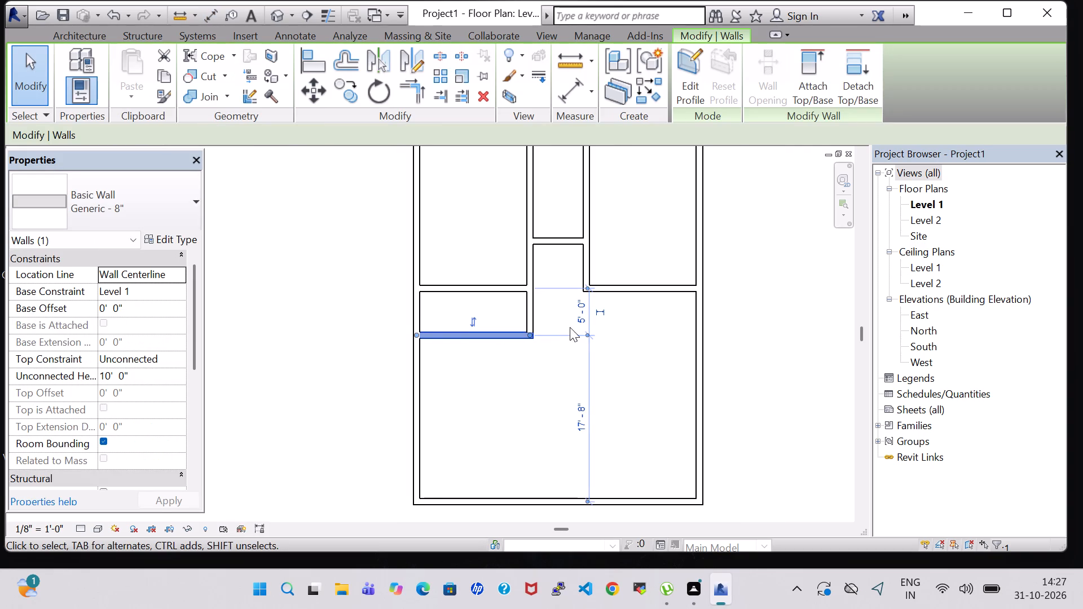
{"action": "left_click", "coordinate": [578, 321]}
{"action": "type", "text": "6'"}
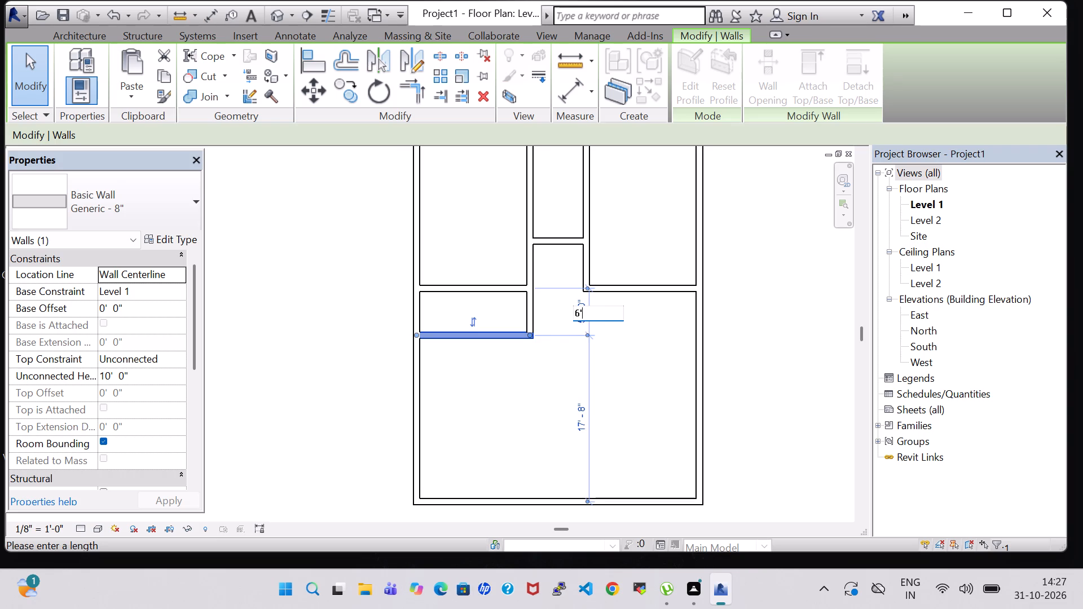
{"action": "key", "text": "Return"}
{"action": "double_click", "coordinate": [518, 376]}
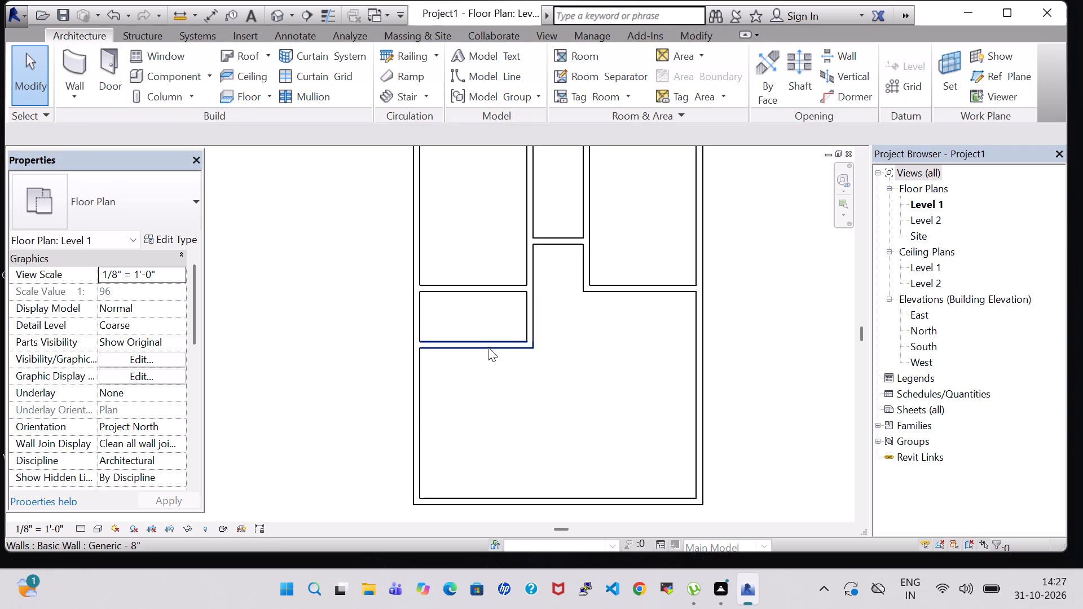
Enclose another room below the small room with a 12' horizontal wall placed 8' below it and a vertical closing wall.
{"action": "left_click", "coordinate": [76, 67]}
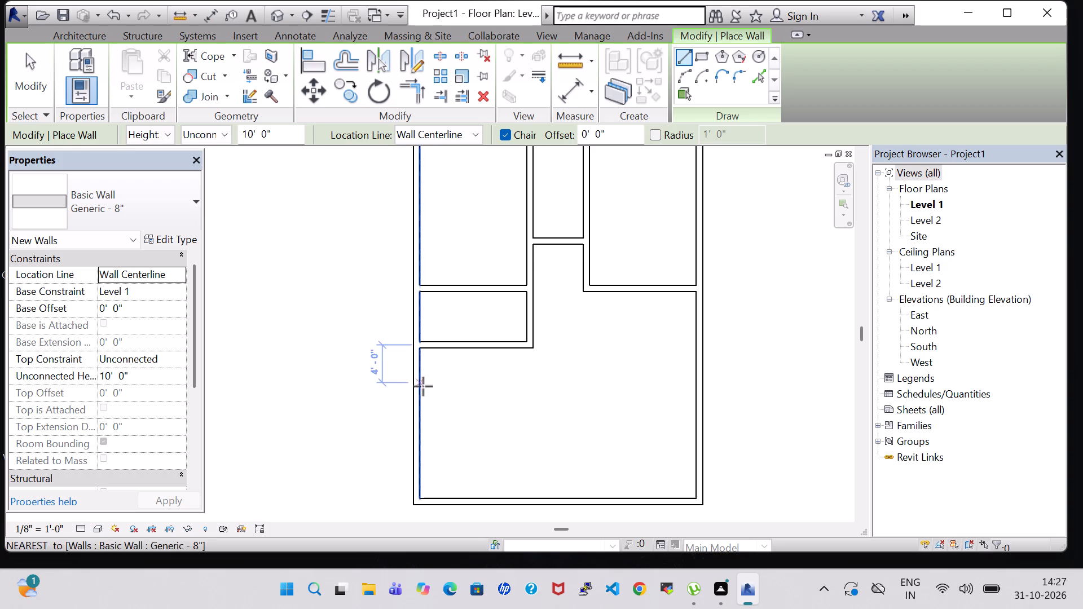
{"action": "type", "text": "8'"}
{"action": "key", "text": "Return"}
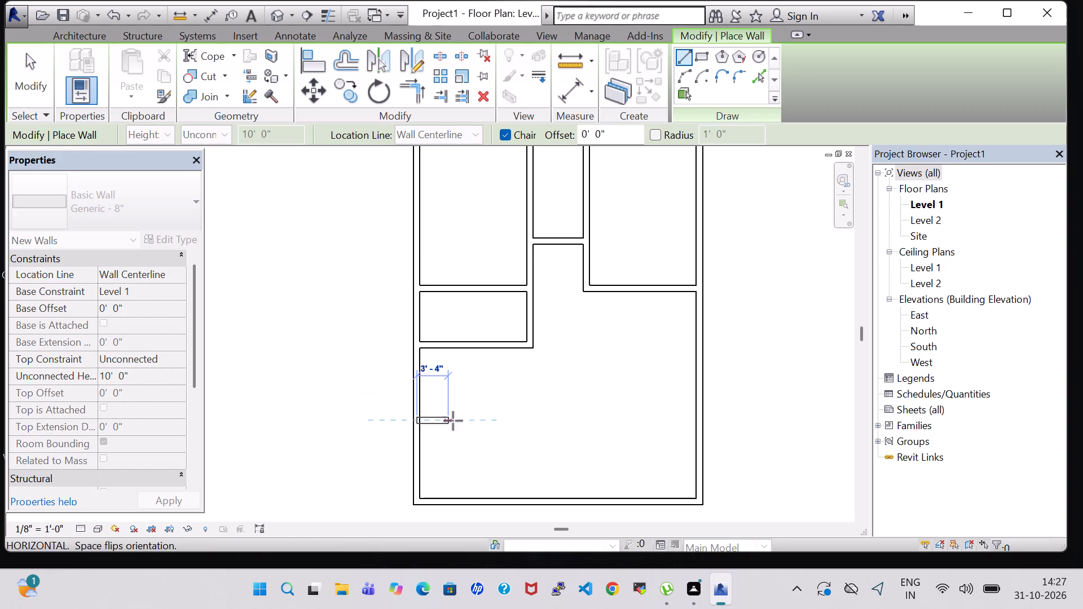
{"action": "type", "text": "12'"}
{"action": "key", "text": "Return"}
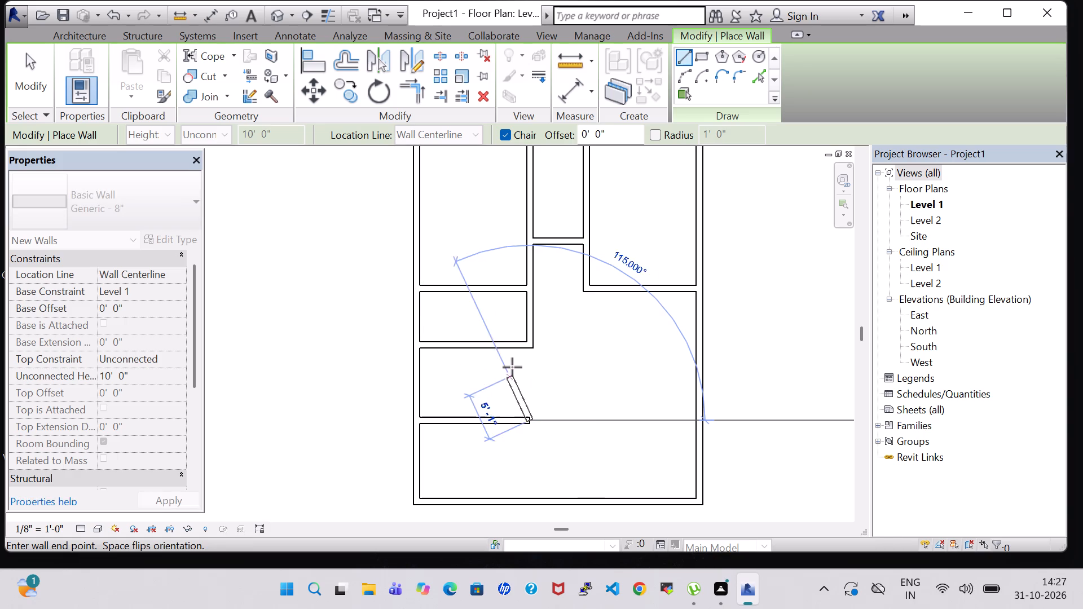
{"action": "left_click", "coordinate": [531, 346]}
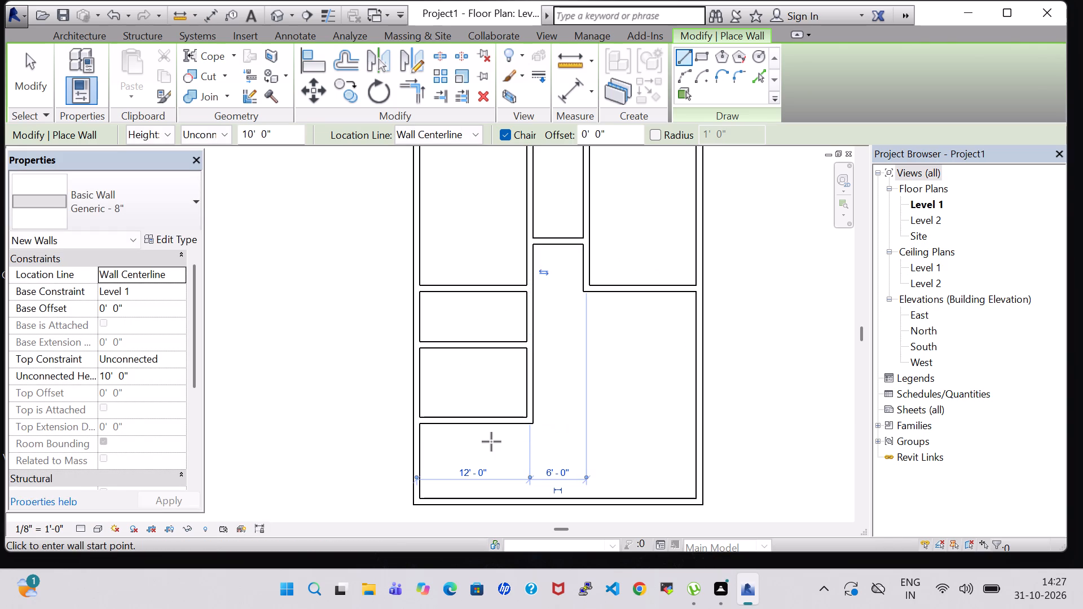
{"action": "key", "text": "Escape"}
{"action": "key", "text": "Escape"}
Measure the distance between the new room's lower wall and the bottom exterior wall with an aligned dimension.
{"action": "type", "text": "di"}
{"action": "left_click", "coordinate": [470, 420]}
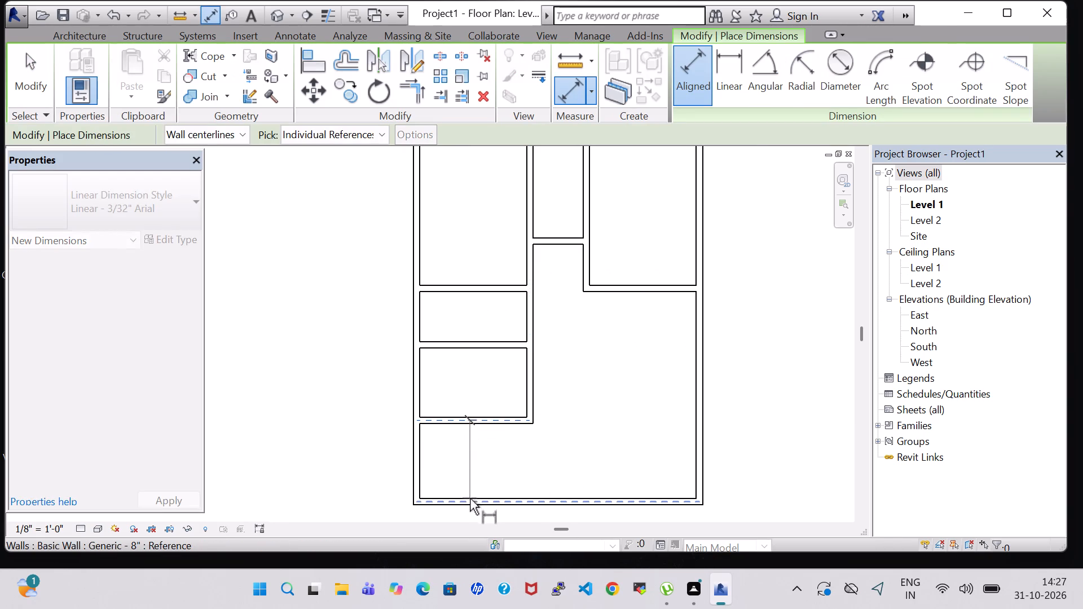
{"action": "left_click", "coordinate": [470, 501]}
{"action": "key", "text": "Escape"}
{"action": "key", "text": "Escape"}
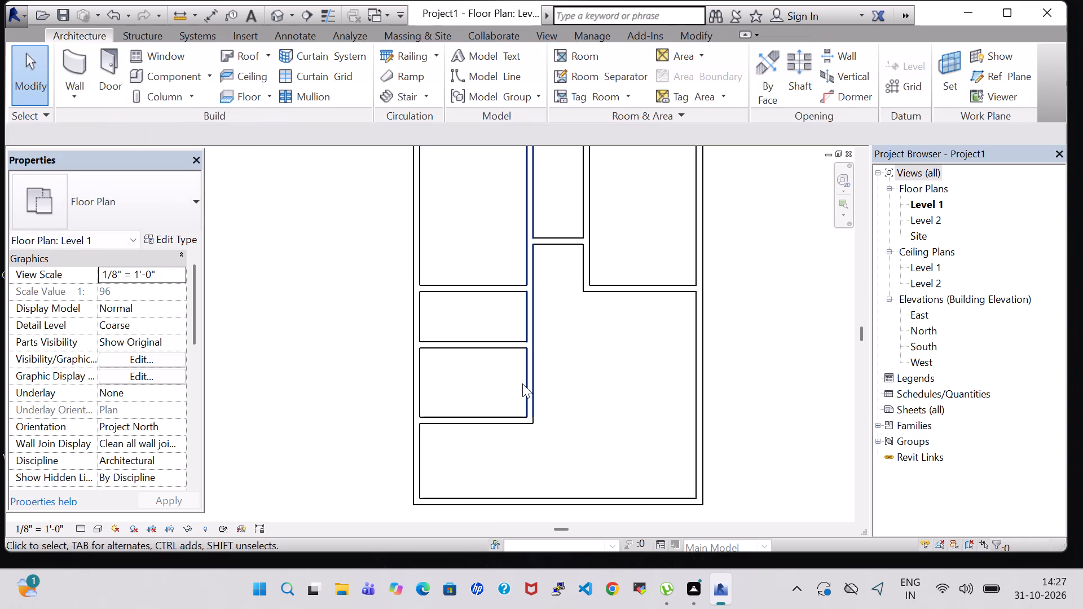
Measure the width of the passage between the left rooms' vertical wall and the upper-right room's vertical partition.
{"action": "middle_click_drag", "start_coordinate": [529, 358], "coordinate": [447, 368]}
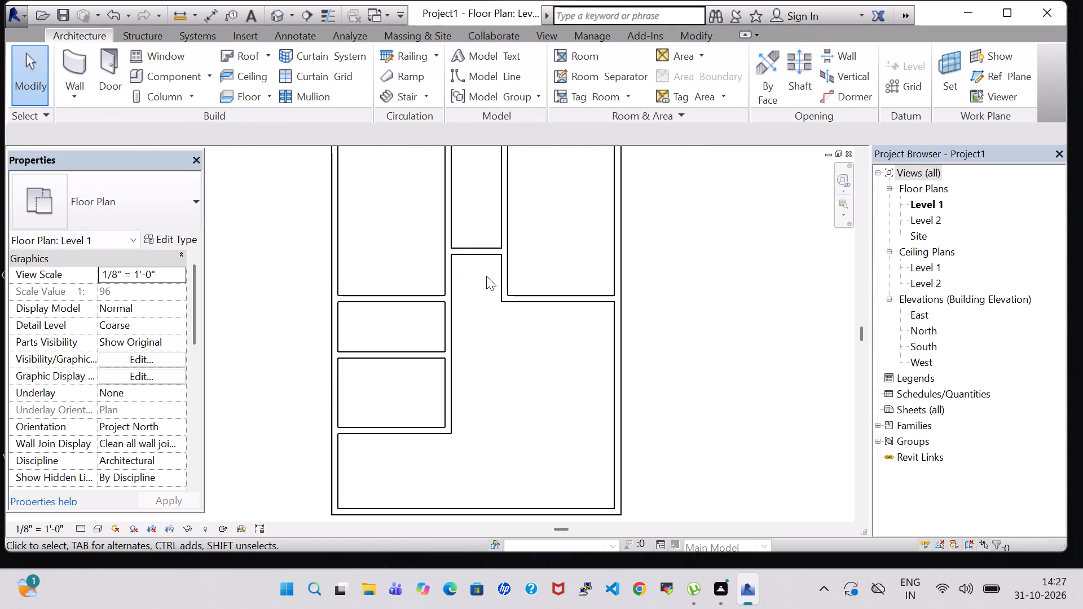
{"action": "type", "text": "di"}
{"action": "left_click", "coordinate": [450, 277]}
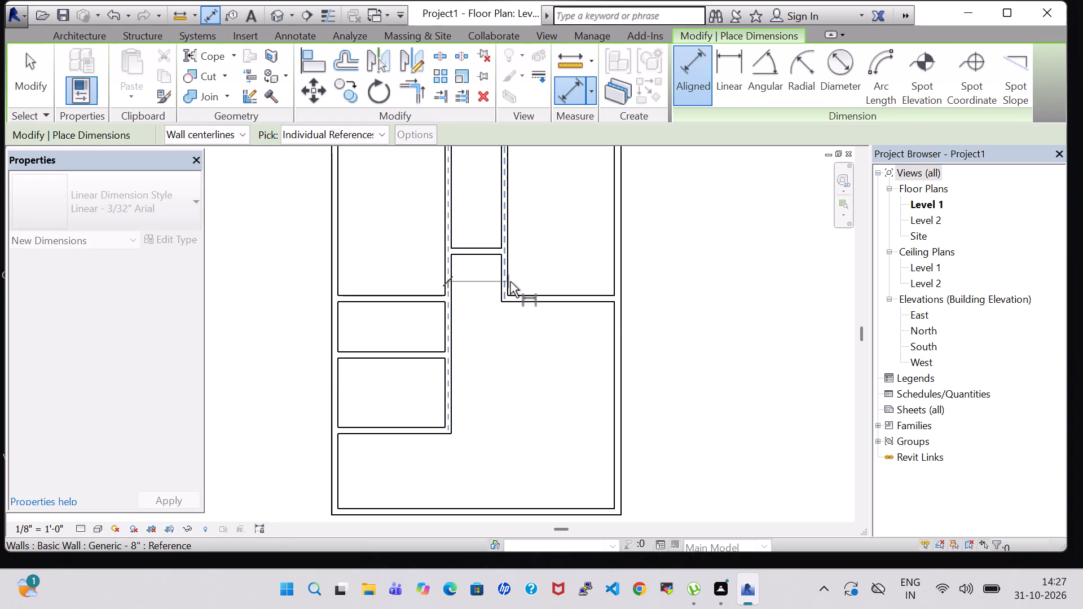
{"action": "left_click", "coordinate": [503, 281]}
{"action": "key", "text": "Escape"}
{"action": "key", "text": "Escape"}
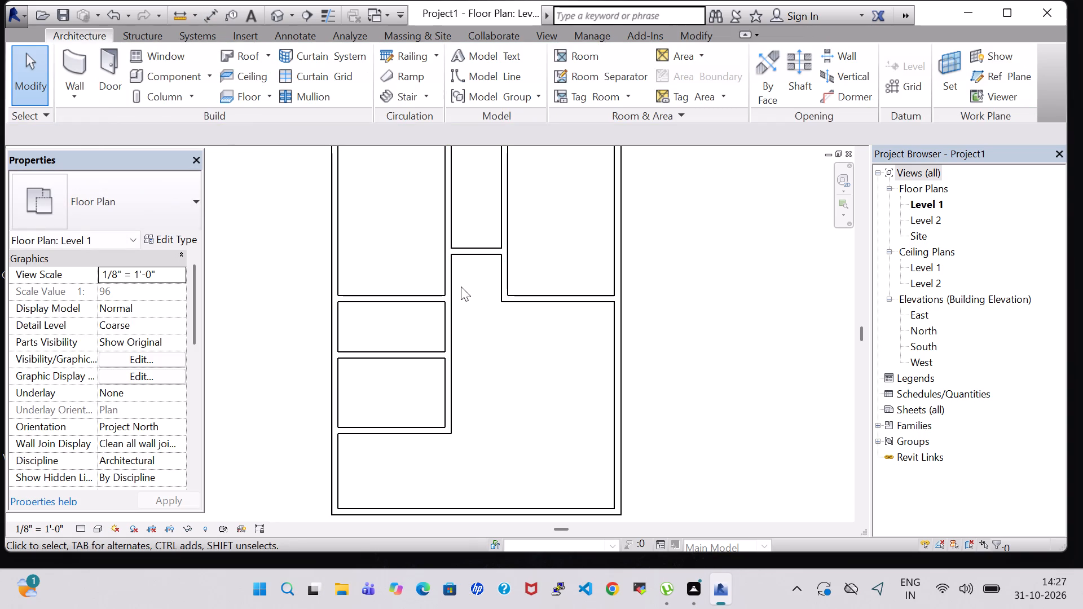
Draw a horizontal wall from the lower-left room's bottom corner across to the right exterior wall.
{"action": "middle_click_drag", "start_coordinate": [461, 286], "coordinate": [397, 283]}
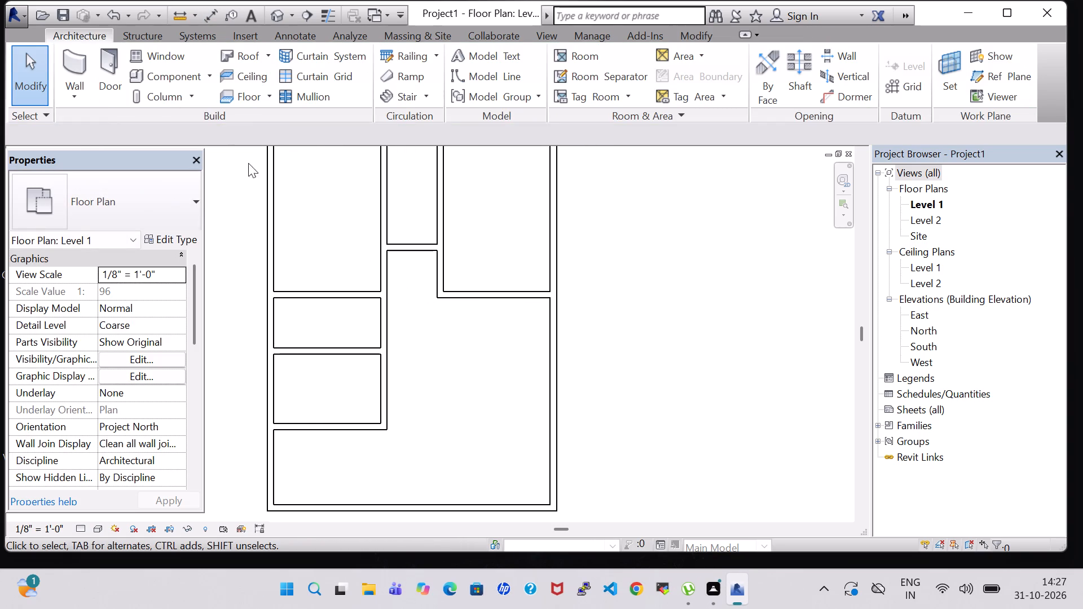
{"action": "left_click", "coordinate": [80, 63]}
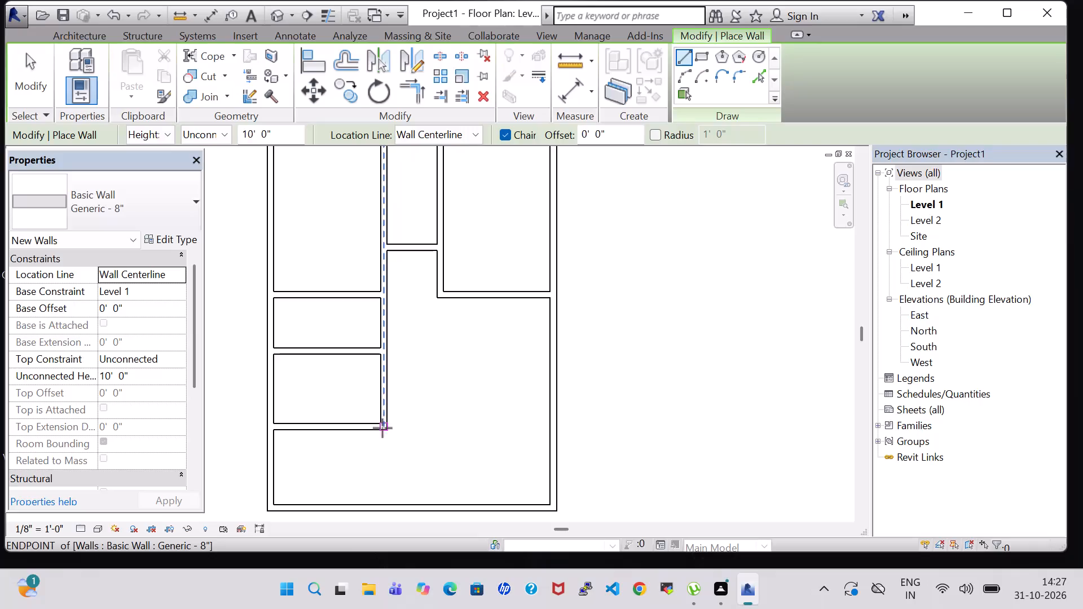
{"action": "left_click", "coordinate": [382, 429]}
{"action": "left_click", "coordinate": [553, 422]}
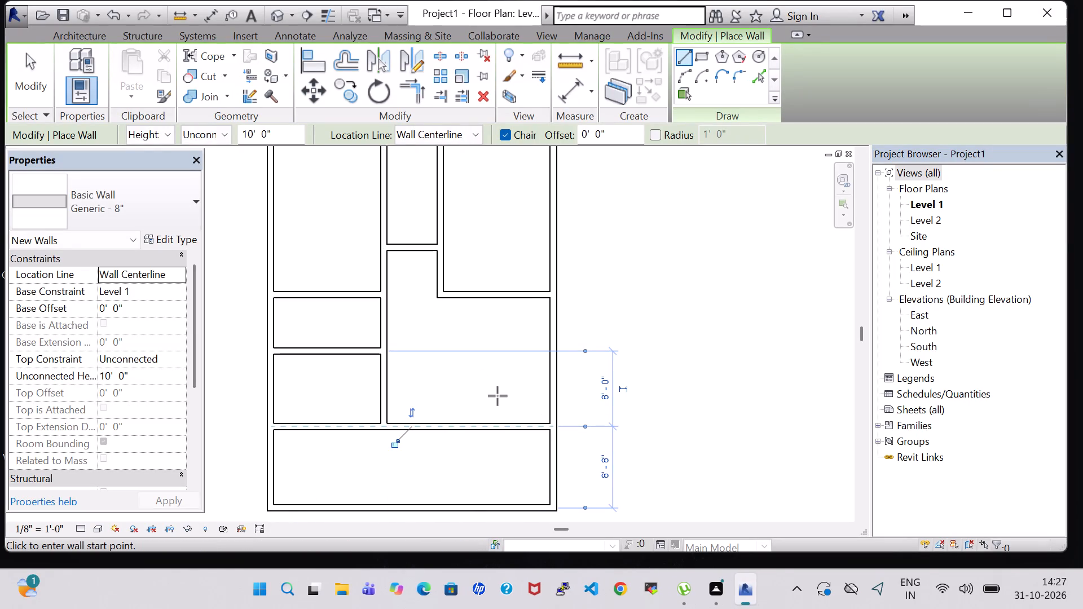
{"action": "key", "text": "Escape"}
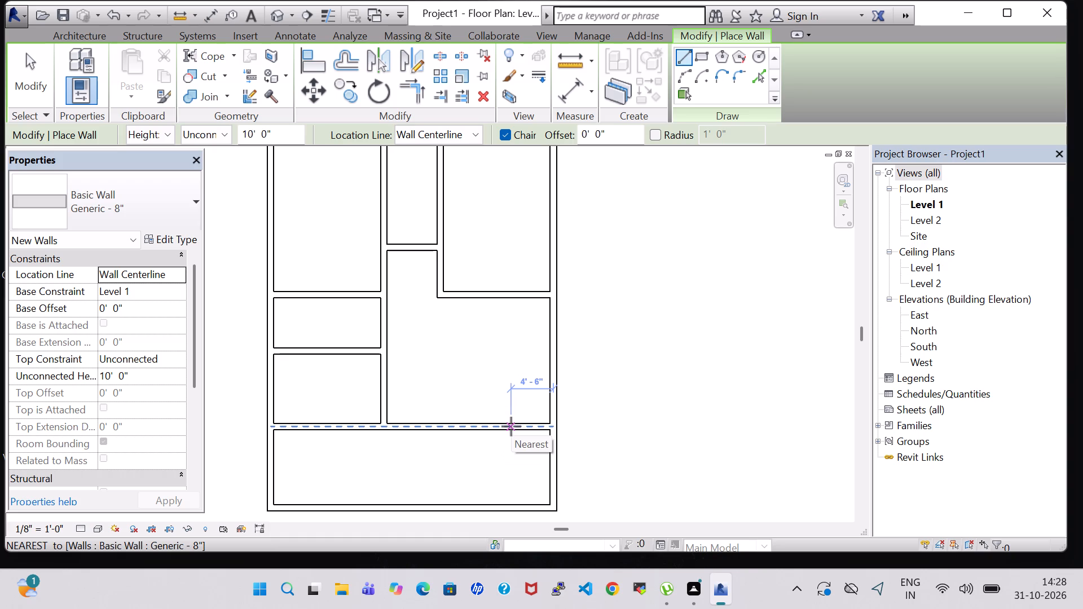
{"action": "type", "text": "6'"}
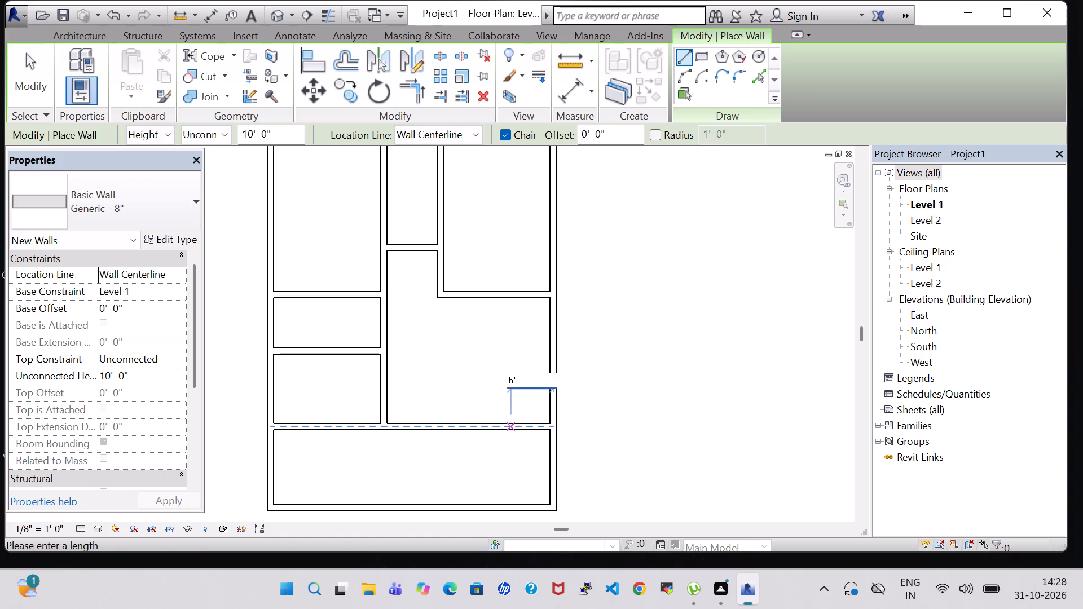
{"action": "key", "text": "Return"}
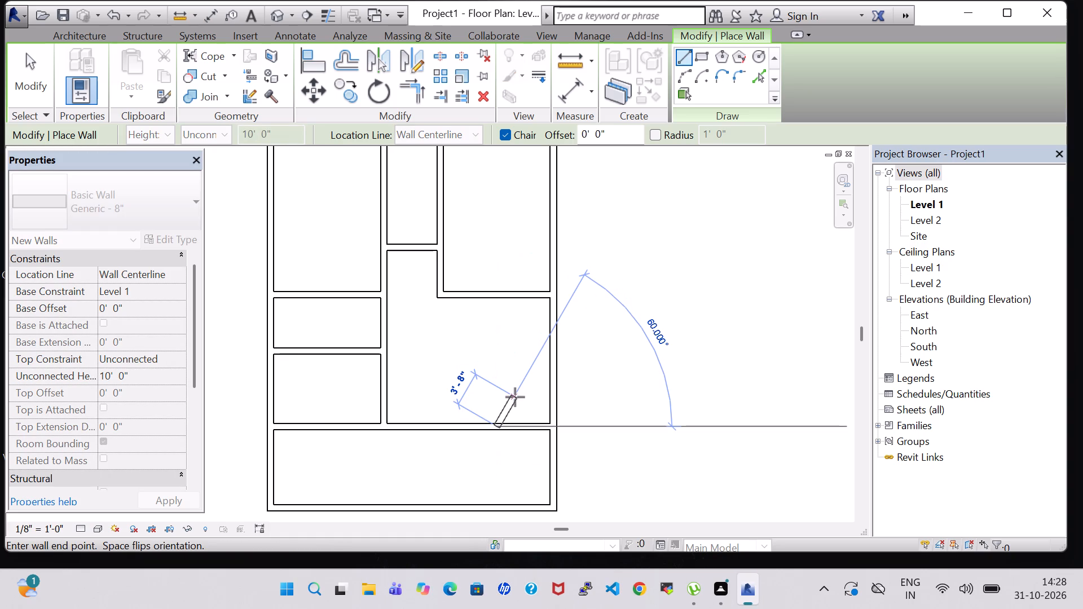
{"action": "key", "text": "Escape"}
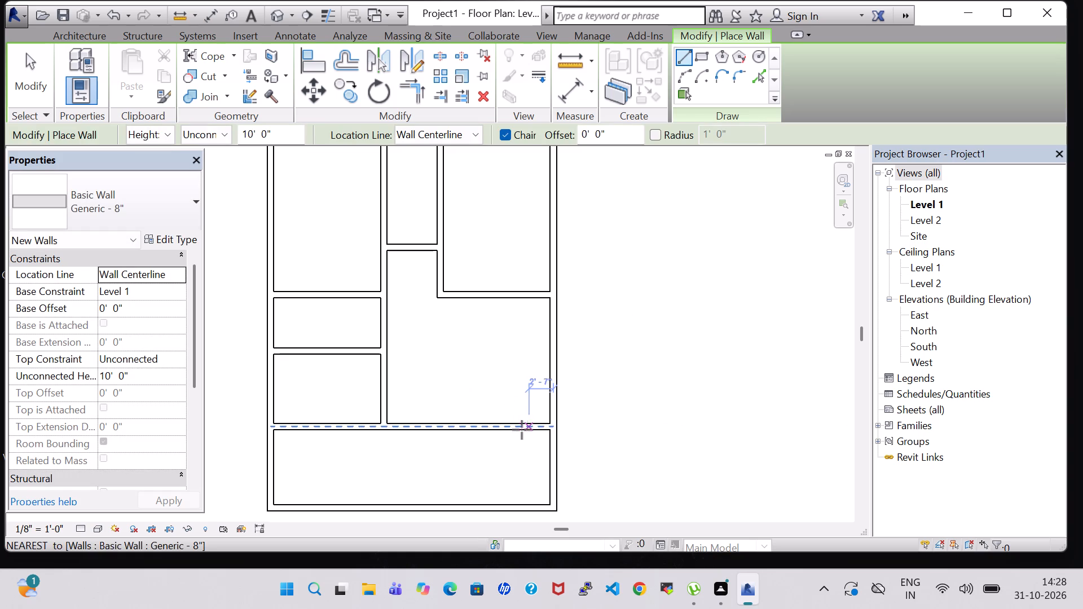
Enclose a small room against the right exterior wall with a 6' vertical wall placed 5' from it and a horizontal closing wall.
{"action": "key", "text": "4"}
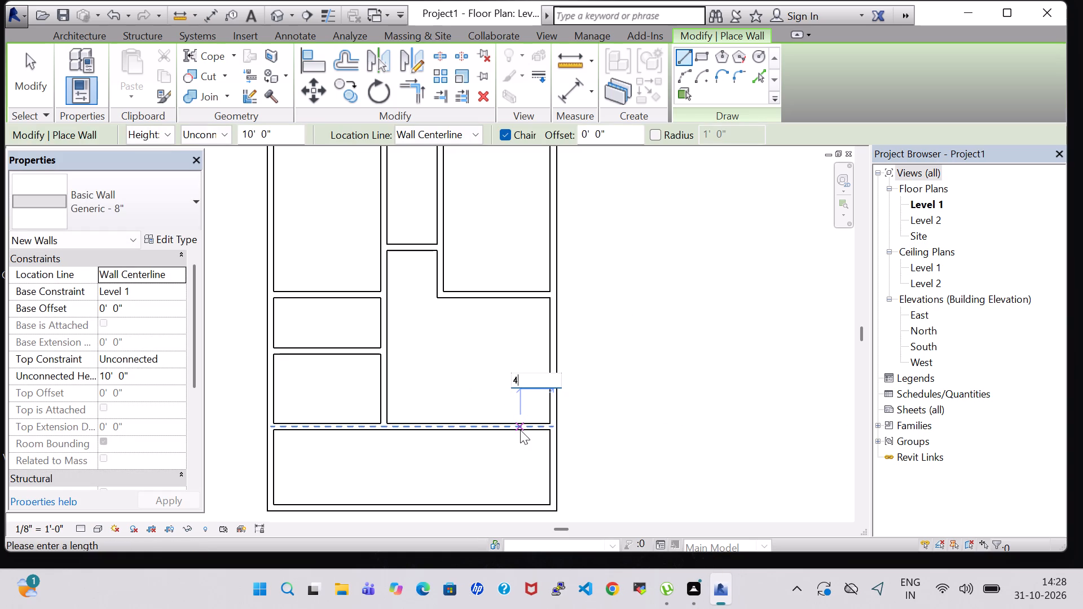
{"action": "key", "text": "BackSpace"}
{"action": "type", "text": "5'"}
{"action": "key", "text": "Return"}
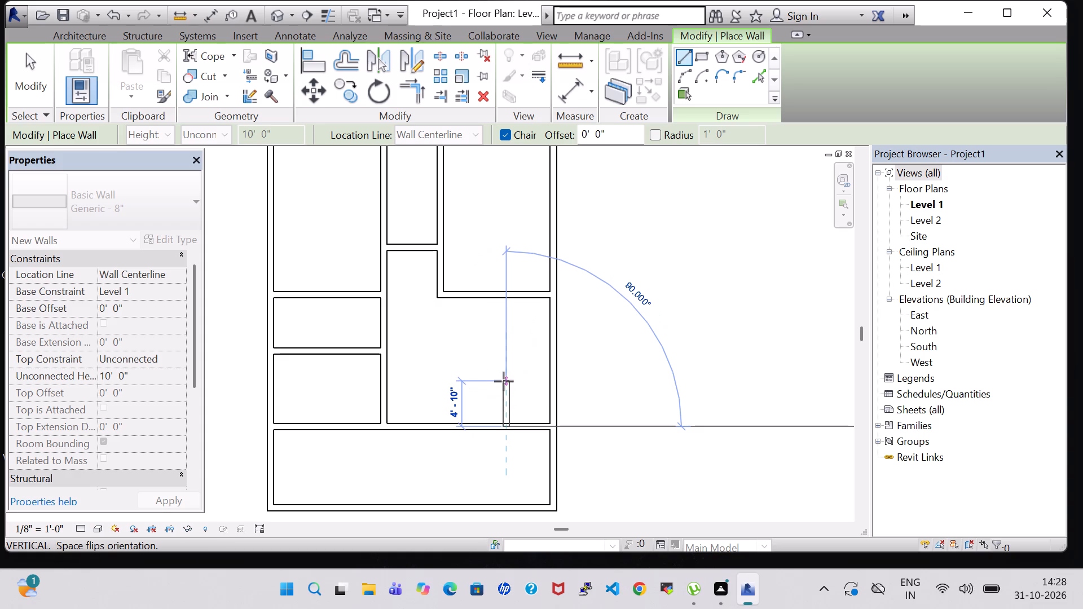
{"action": "type", "text": "6'"}
{"action": "key", "text": "Return"}
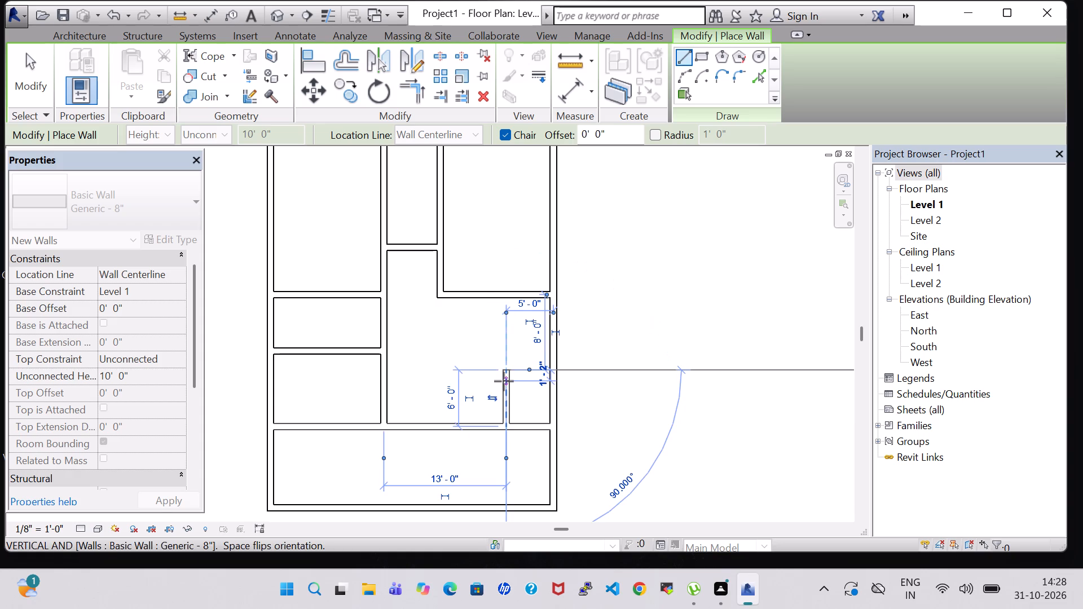
{"action": "left_click", "coordinate": [550, 376]}
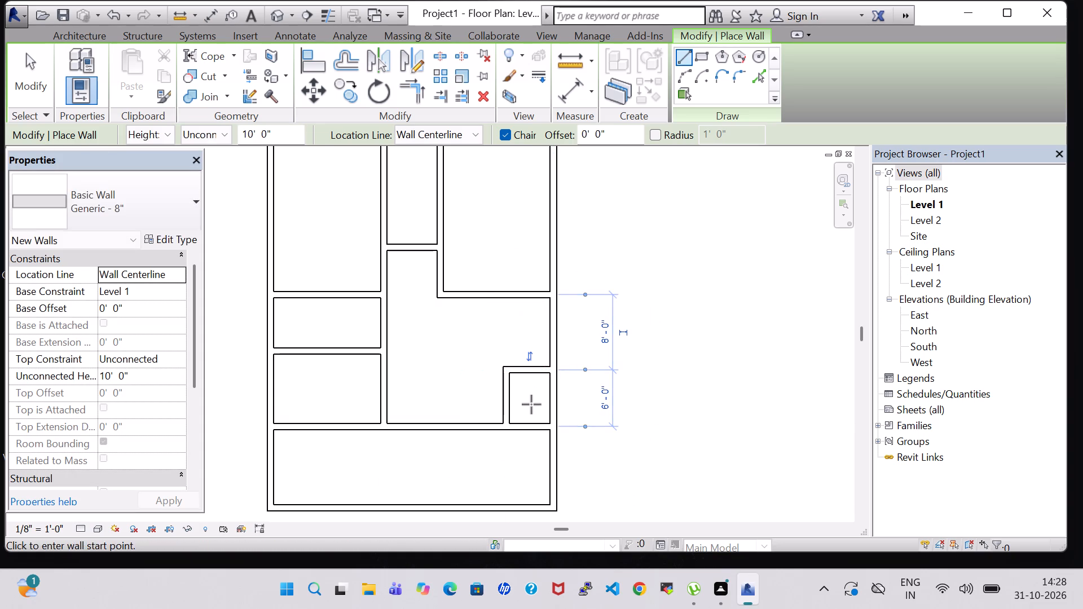
{"action": "key", "text": "Escape"}
{"action": "key", "text": "Escape"}
Set the distance between the small corner room's vertical wall and the right exterior wall to 4'.
{"action": "left_click", "coordinate": [508, 407]}
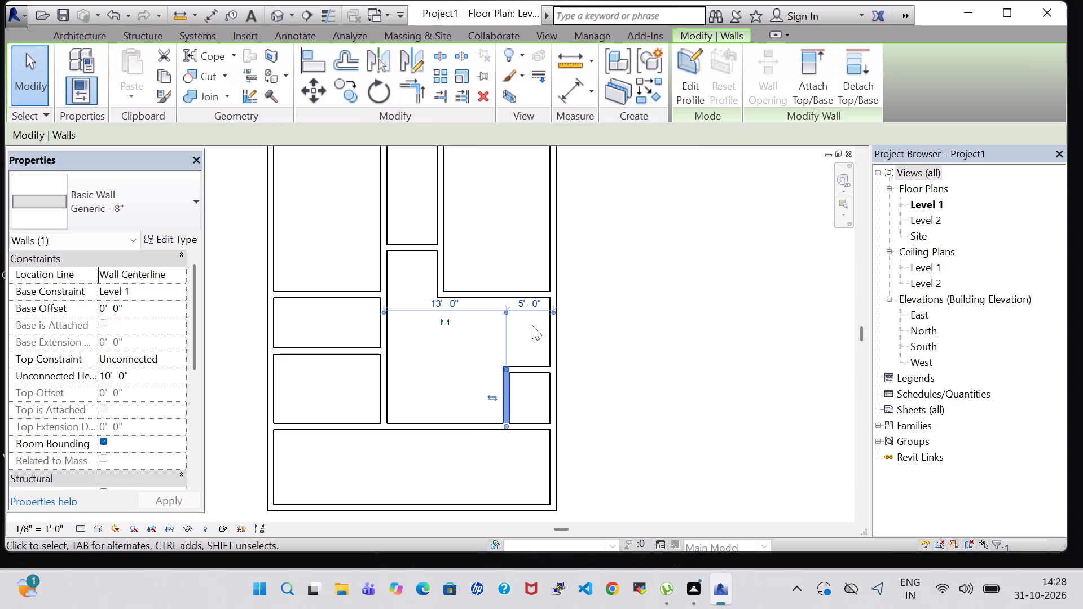
{"action": "left_click", "coordinate": [522, 308]}
{"action": "left_click", "coordinate": [509, 303]}
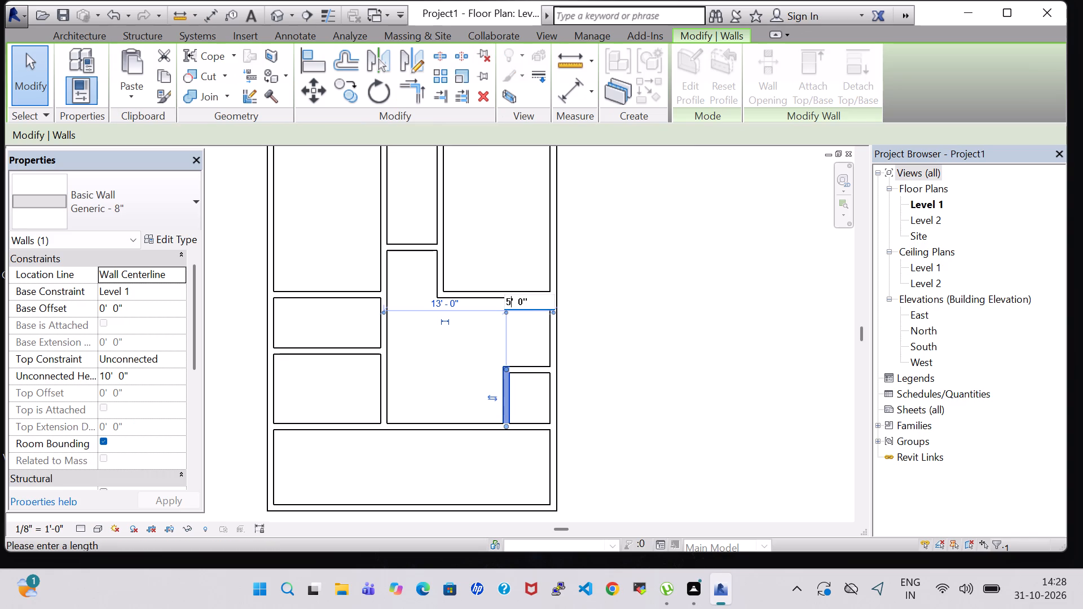
{"action": "key", "text": "BackSpace"}
{"action": "key", "text": "4"}
{"action": "key", "text": "Return"}
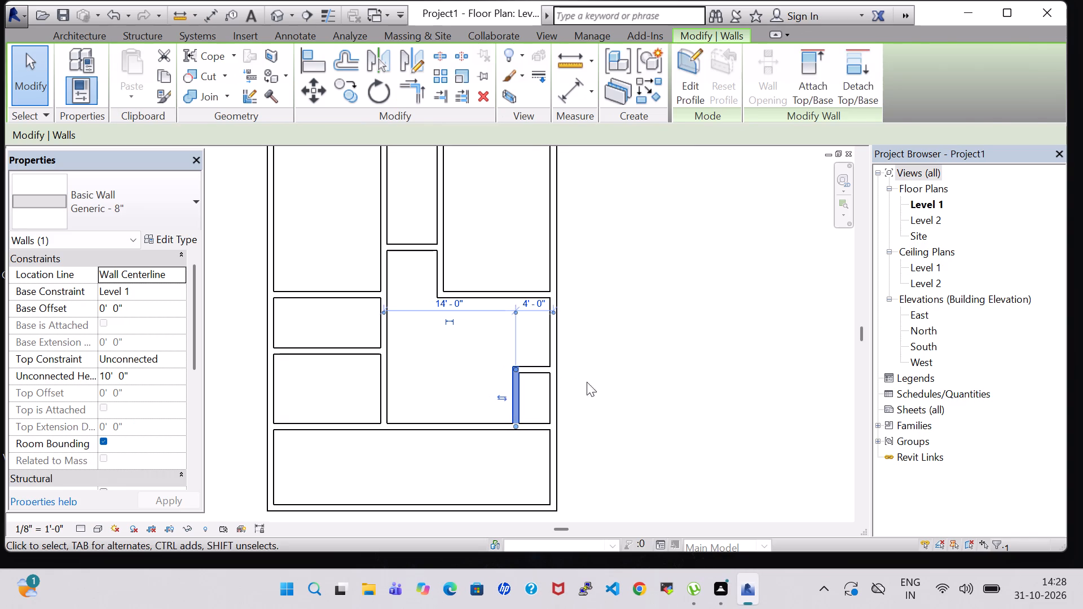
{"action": "left_click", "coordinate": [668, 382]}
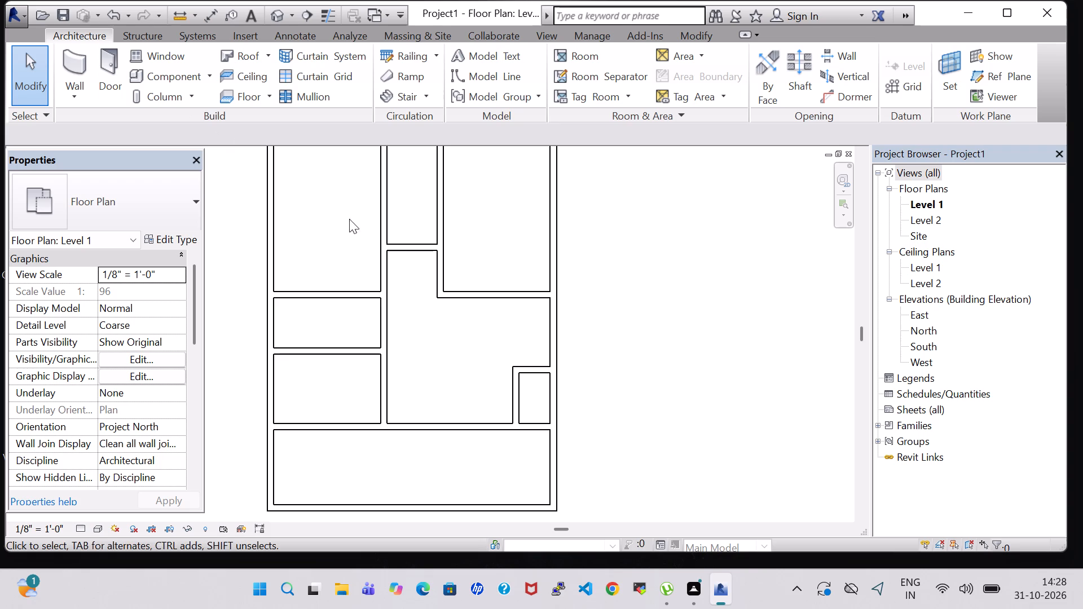
Duplicate the wall type of the left rooms' long vertical partition under the name INNER 6".
{"action": "left_click", "coordinate": [382, 228]}
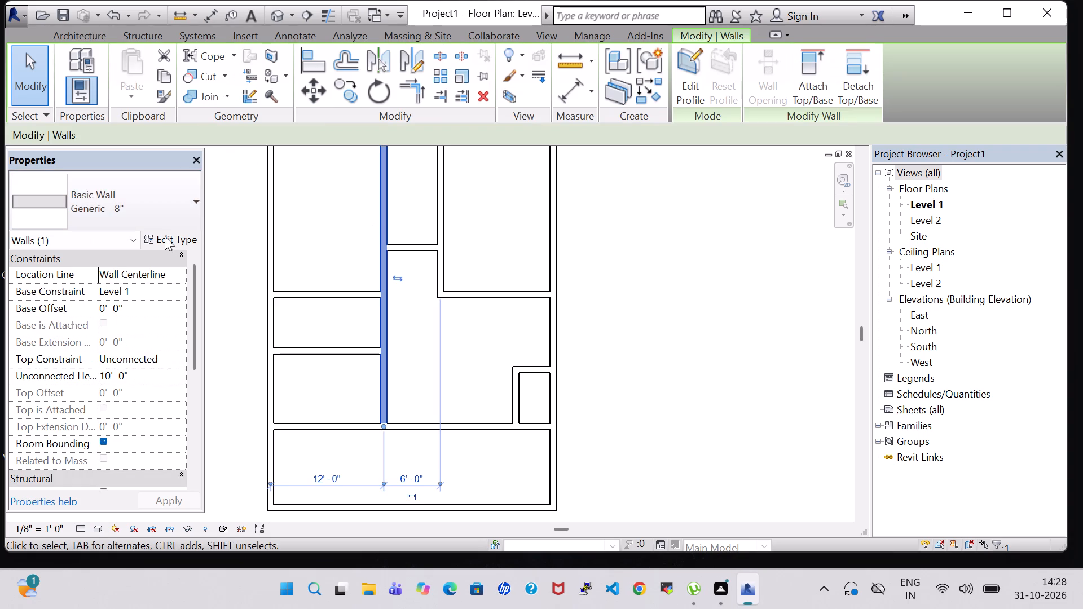
{"action": "left_click", "coordinate": [165, 236]}
{"action": "left_click", "coordinate": [622, 131]}
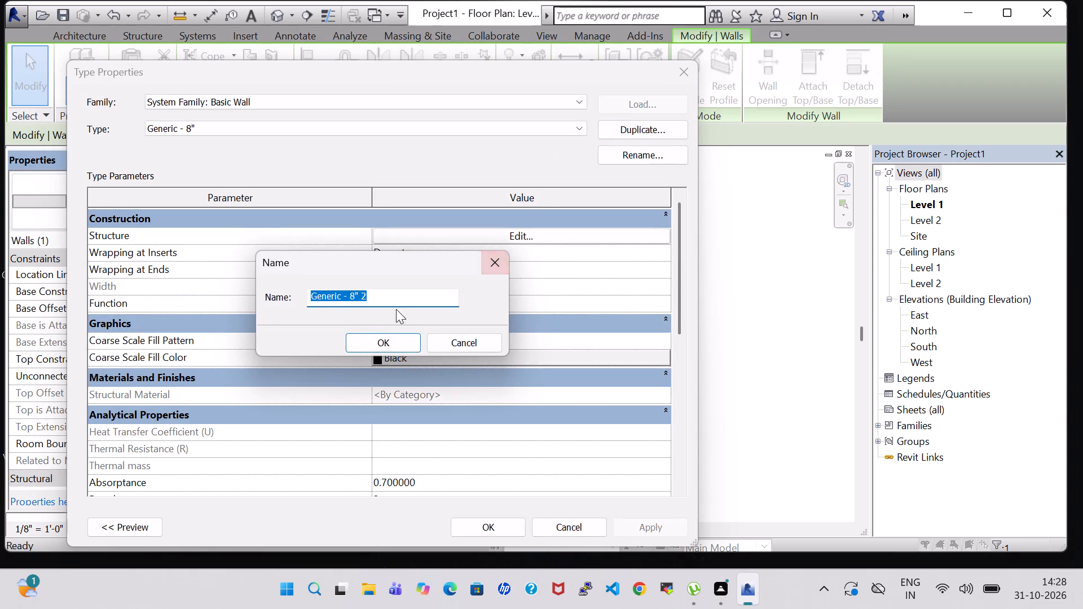
{"action": "left_click", "coordinate": [380, 304]}
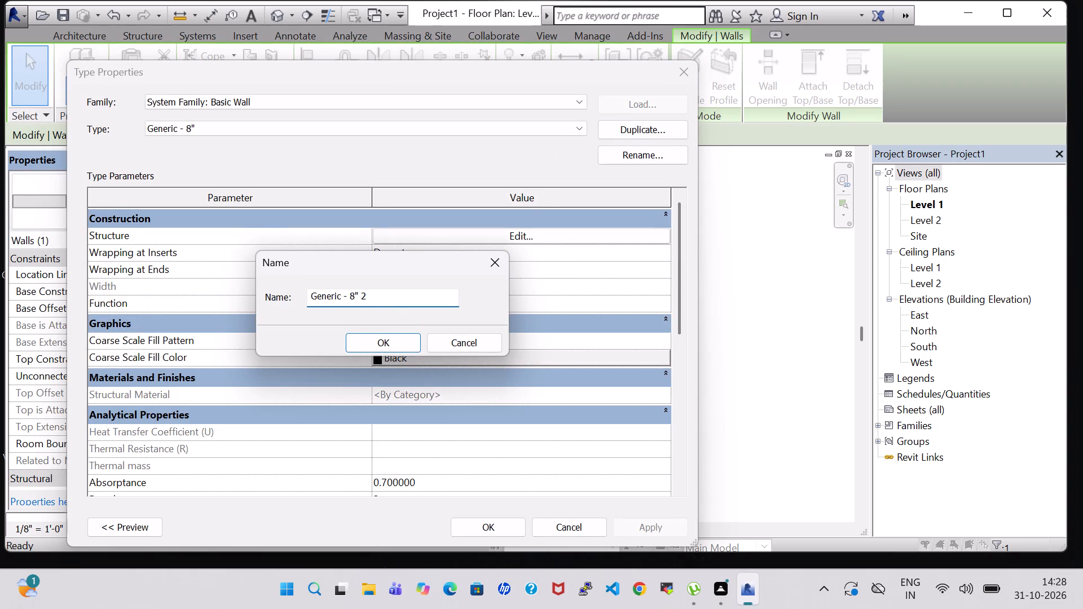
{"action": "key", "text": "BackSpace"}
{"action": "key", "text": "BackSpace"}
{"action": "key", "text": "BackSpace"}
{"action": "key", "text": "BackSpace"}
{"action": "key", "text": "BackSpace"}
{"action": "key", "text": "BackSpace"}
{"action": "key", "text": "BackSpace"}
{"action": "key", "text": "BackSpace"}
{"action": "key", "text": "BackSpace"}
{"action": "key", "text": "BackSpace"}
{"action": "key", "text": "BackSpace"}
{"action": "key", "text": "BackSpace"}
{"action": "key", "text": "BackSpace"}
{"action": "key", "text": "BackSpace"}
{"action": "key", "text": "BackSpace"}
{"action": "key", "text": "BackSpace"}
{"action": "key", "text": "BackSpace"}
{"action": "key", "text": "BackSpace"}
{"action": "key", "text": "BackSpace"}
{"action": "key", "text": "BackSpace"}
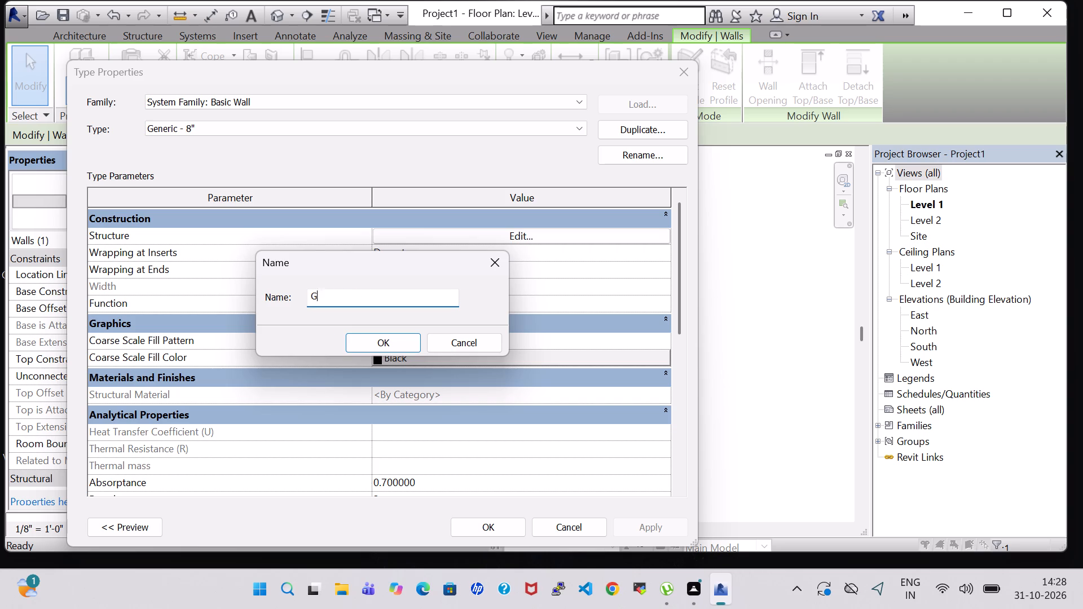
{"action": "type", "text": "INNER 6"}
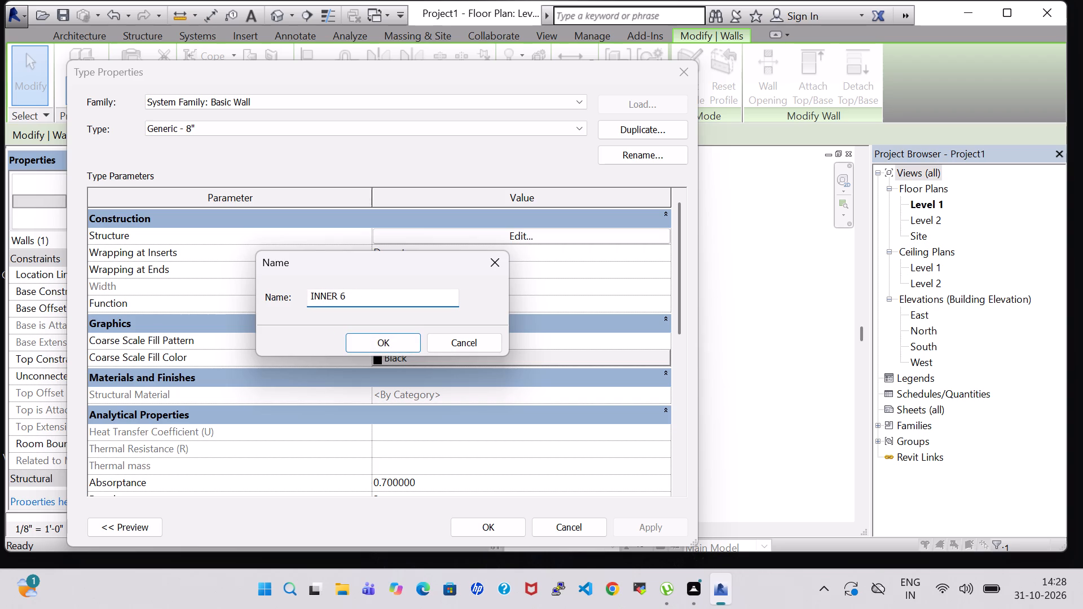
{"action": "key", "text": "shift+quotedbl"}
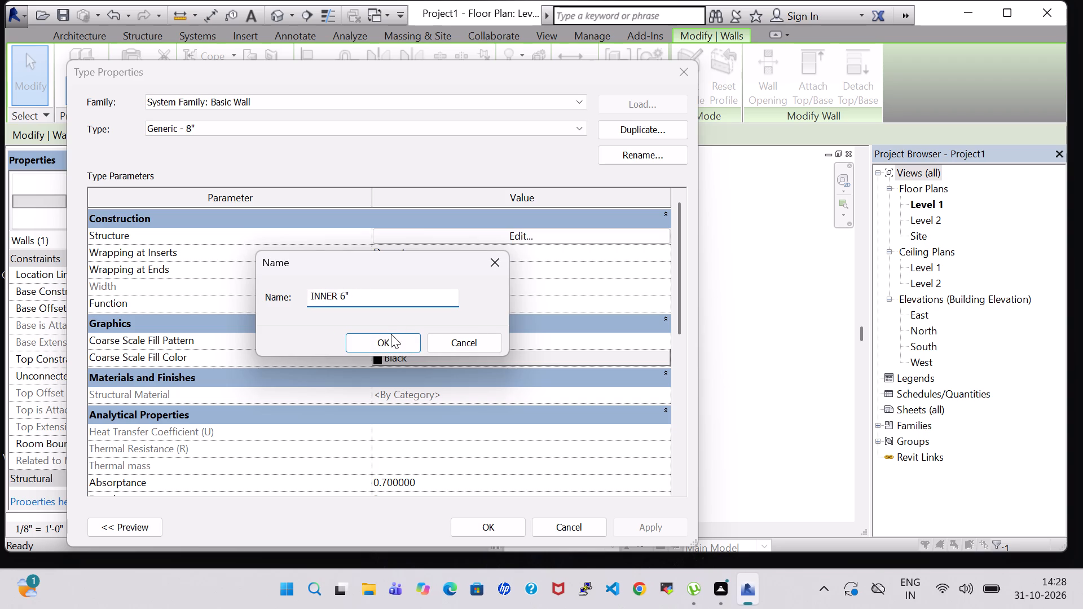
{"action": "left_click", "coordinate": [394, 337]}
Set the structure layer thickness of the INNER 6" wall type to 6" and apply the type.
{"action": "left_click", "coordinate": [528, 241]}
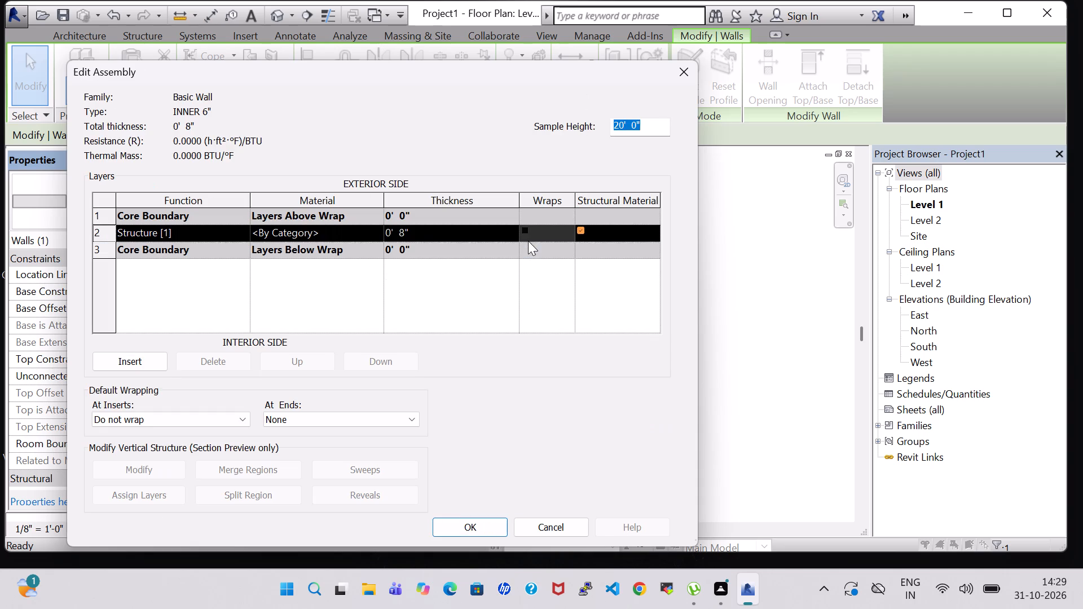
{"action": "left_click", "coordinate": [407, 232]}
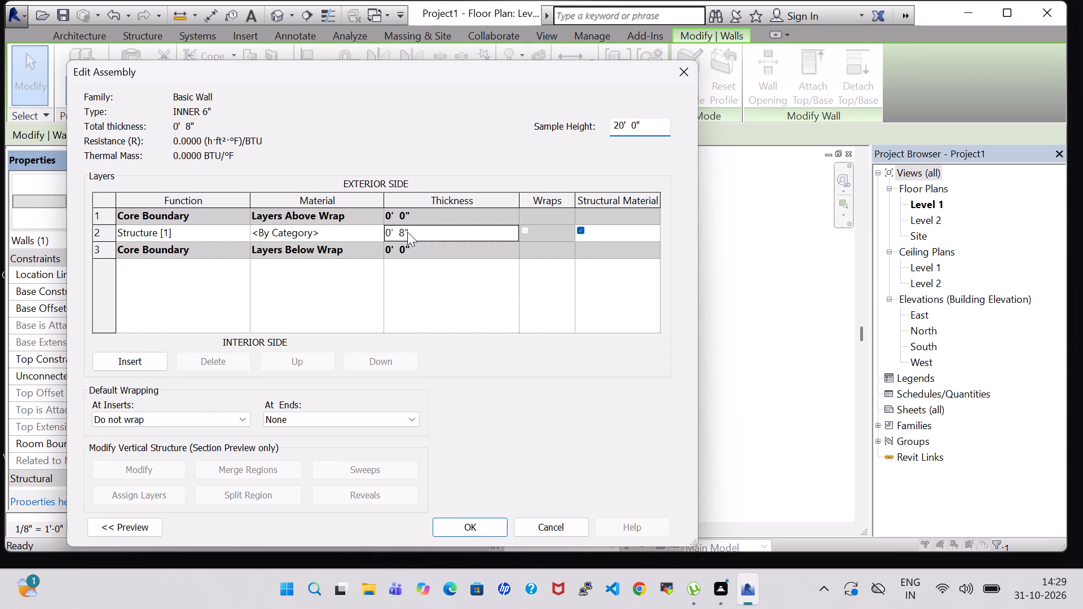
{"action": "key", "text": "BackSpace"}
{"action": "key", "text": "6"}
{"action": "left_click", "coordinate": [485, 523]}
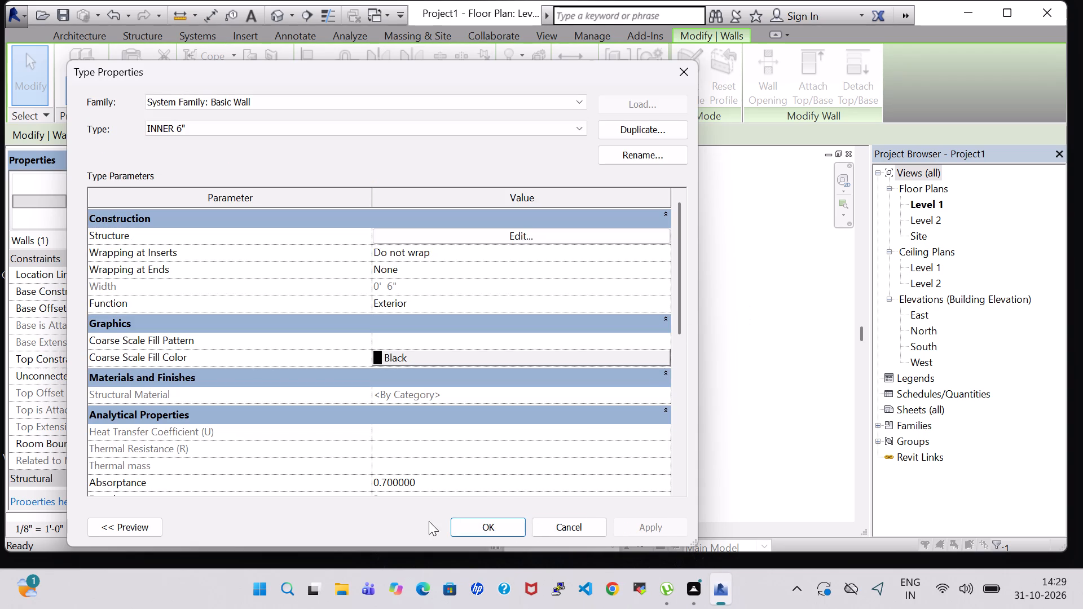
{"action": "left_click", "coordinate": [491, 525]}
{"action": "left_click", "coordinate": [639, 258]}
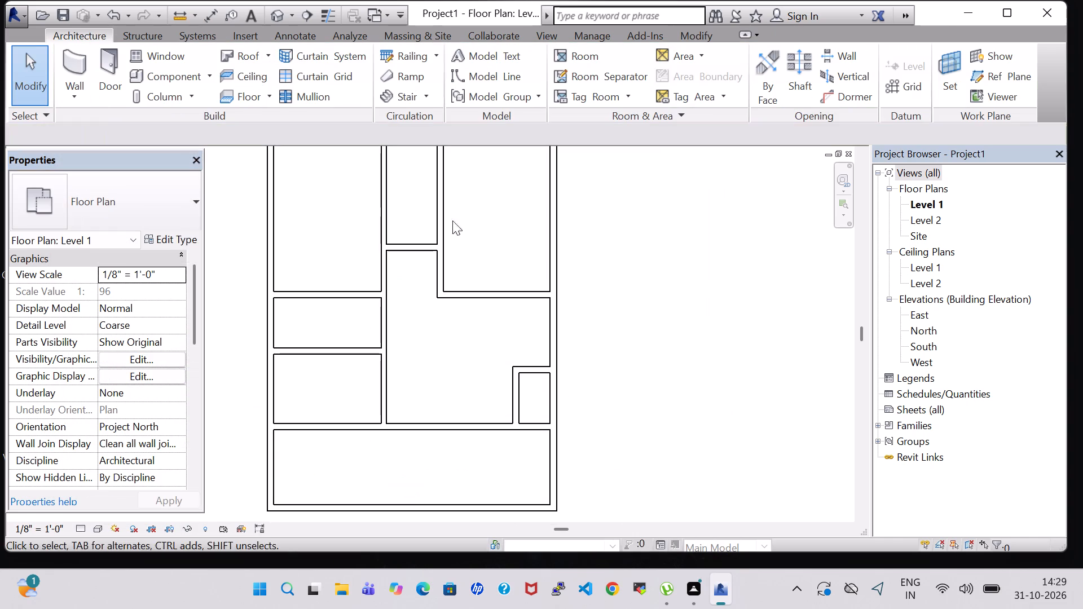
Change the upper middle room's bottom wall and the upper-right room's vertical partition to the INNER 6" wall type.
{"action": "left_click", "coordinate": [422, 249]}
{"action": "left_click", "coordinate": [156, 210]}
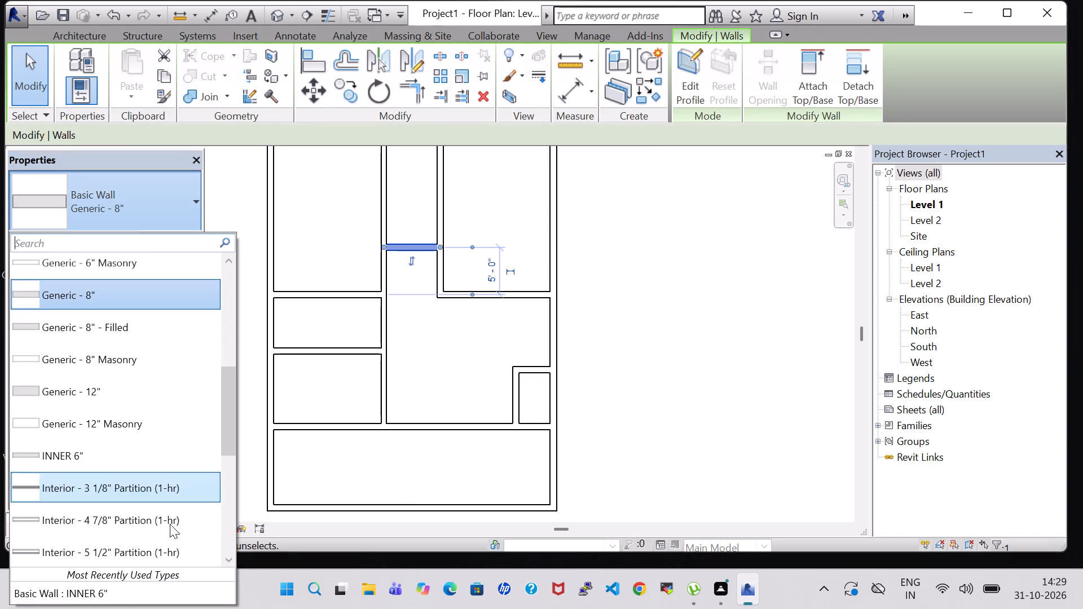
{"action": "left_click", "coordinate": [138, 586]}
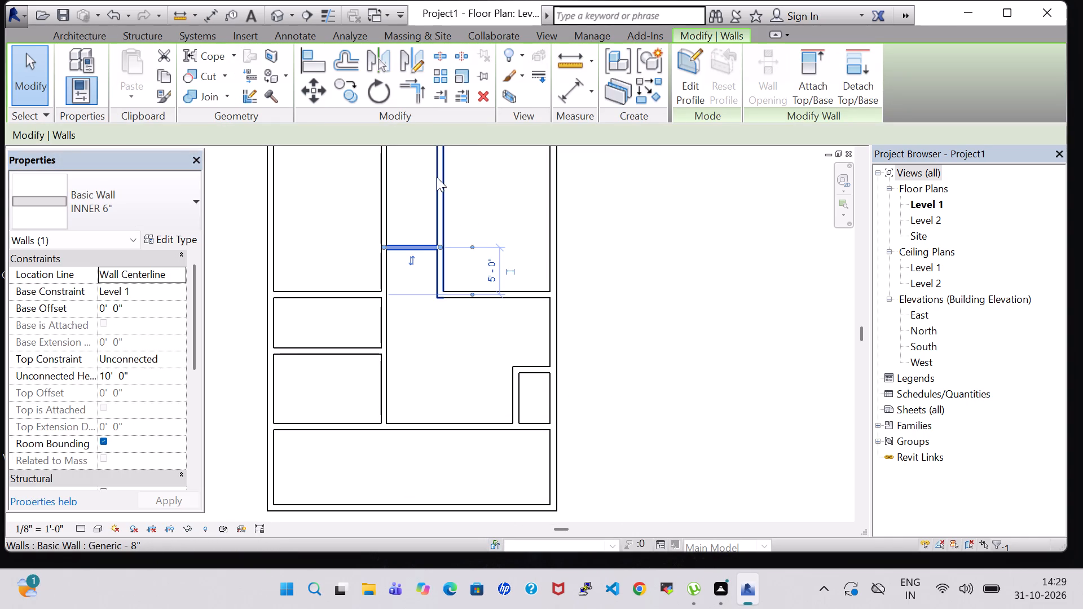
{"action": "left_click", "coordinate": [437, 177]}
{"action": "left_click", "coordinate": [152, 205]}
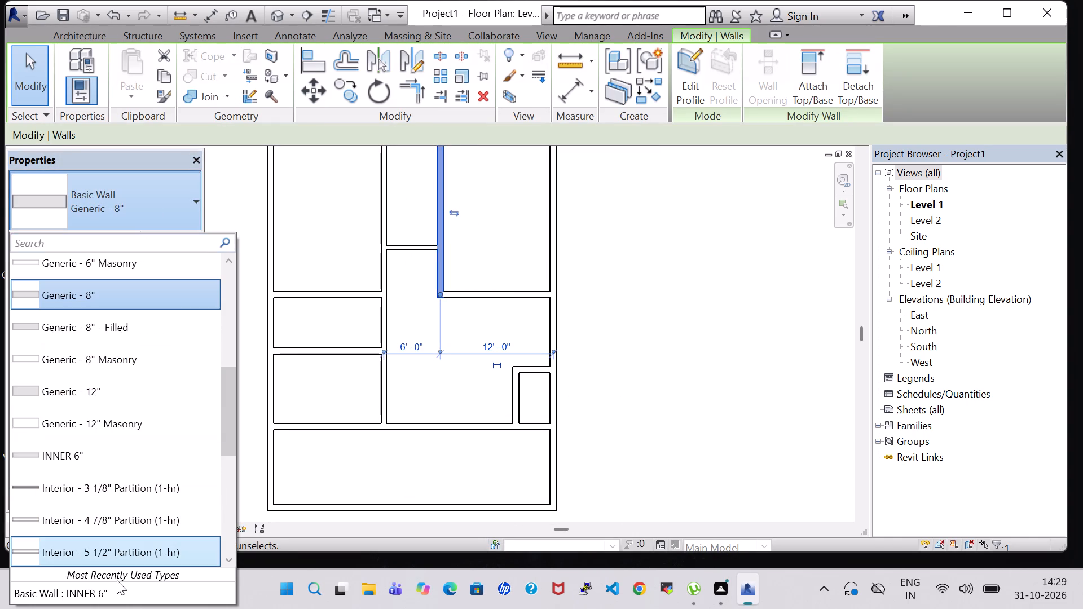
{"action": "left_click", "coordinate": [117, 580]}
{"action": "left_click", "coordinate": [173, 189]}
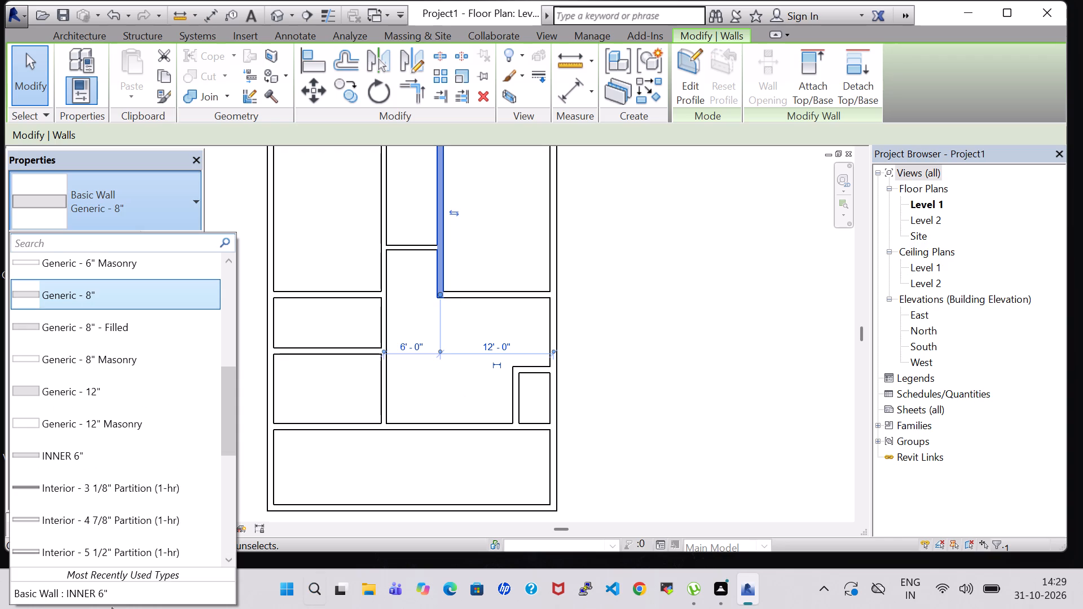
{"action": "left_click", "coordinate": [89, 594]}
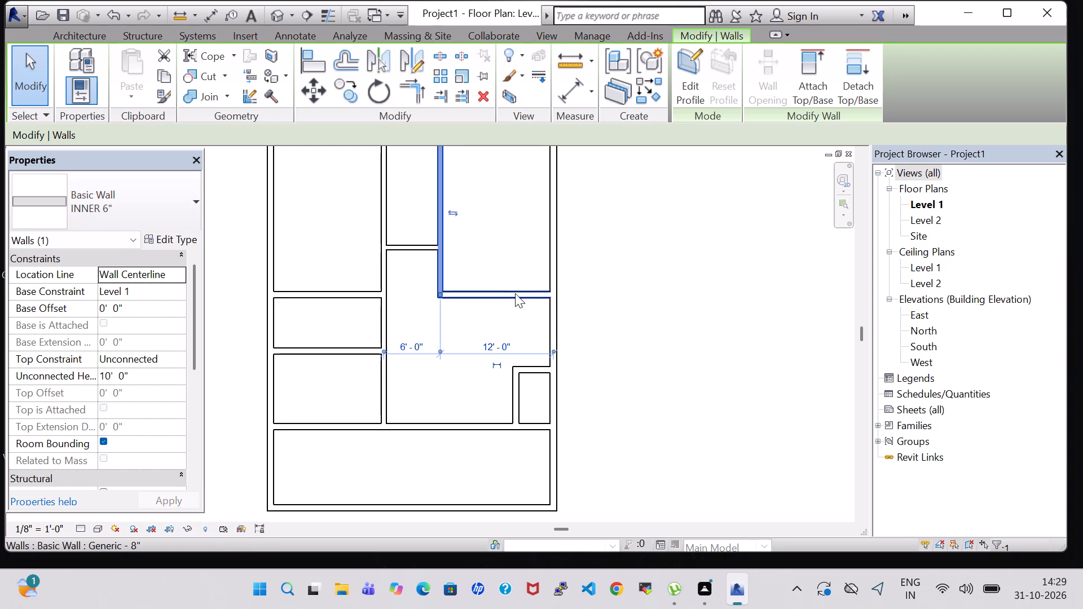
Change the bottom walls of the upper-right and upper-left rooms to the INNER 6" wall type.
{"action": "left_click", "coordinate": [515, 293]}
{"action": "left_click", "coordinate": [157, 204]}
{"action": "left_click", "coordinate": [80, 594]}
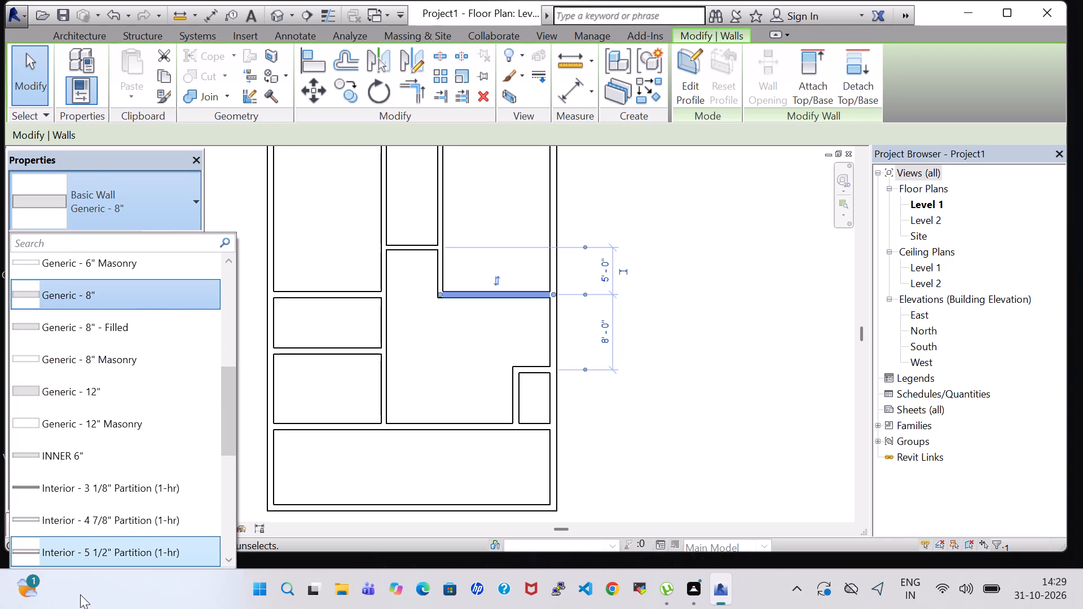
{"action": "left_click", "coordinate": [336, 295]}
{"action": "left_click", "coordinate": [152, 195]}
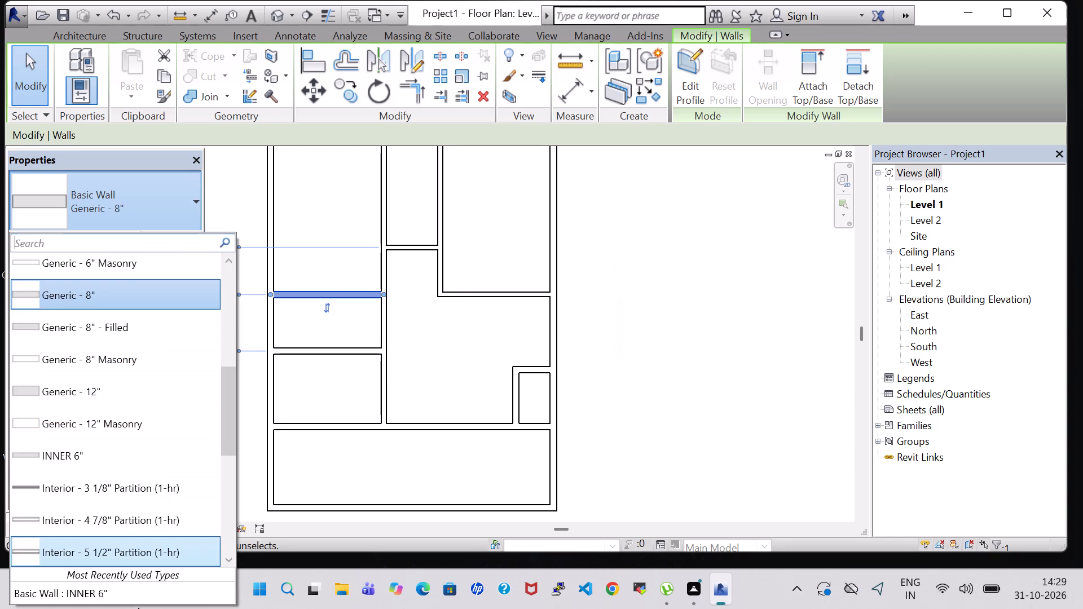
{"action": "left_click", "coordinate": [109, 598]}
Change the horizontal wall between the two small lower-left rooms to the INNER 6" wall type.
{"action": "left_click", "coordinate": [336, 351]}
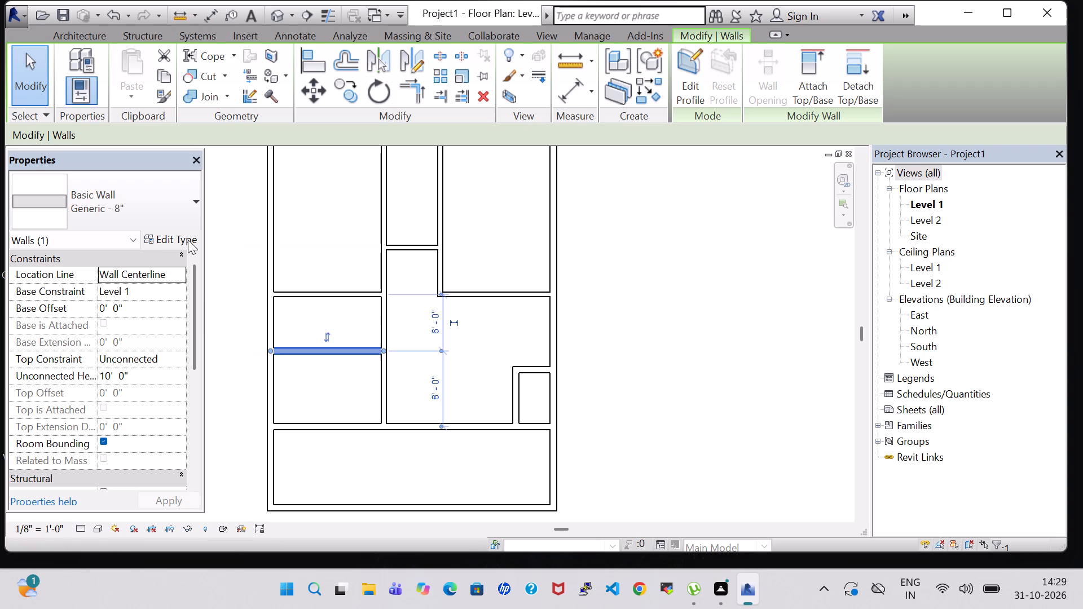
{"action": "left_click", "coordinate": [147, 202]}
{"action": "left_click", "coordinate": [99, 595]}
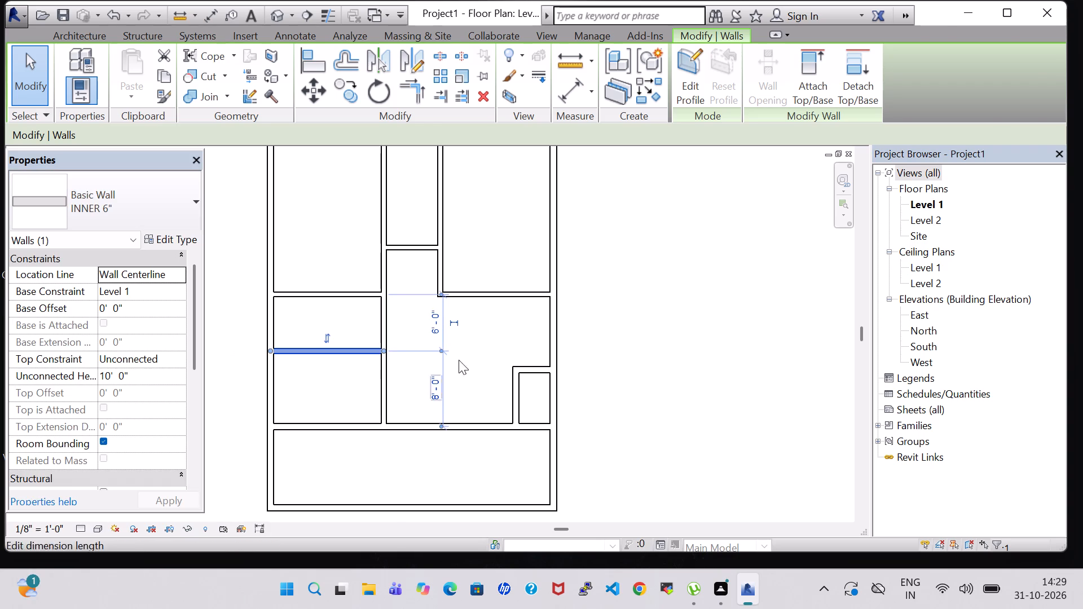
{"action": "left_click", "coordinate": [491, 328]}
{"action": "left_click", "coordinate": [384, 324]}
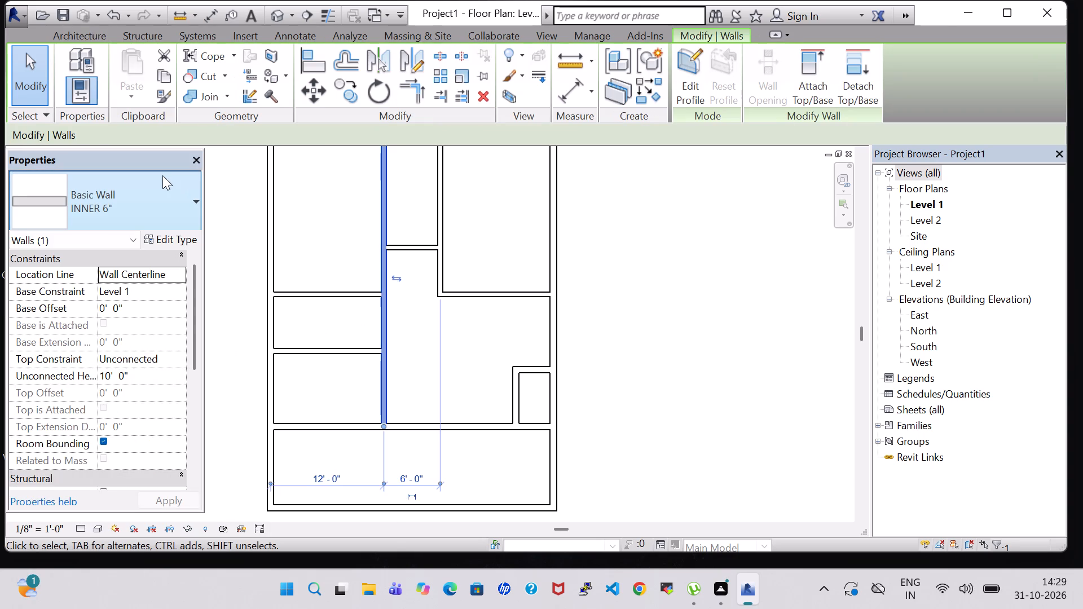
{"action": "left_click", "coordinate": [667, 280]}
Change the top and left walls of the small lower-right room to the INNER 6" wall type.
{"action": "left_click", "coordinate": [533, 370]}
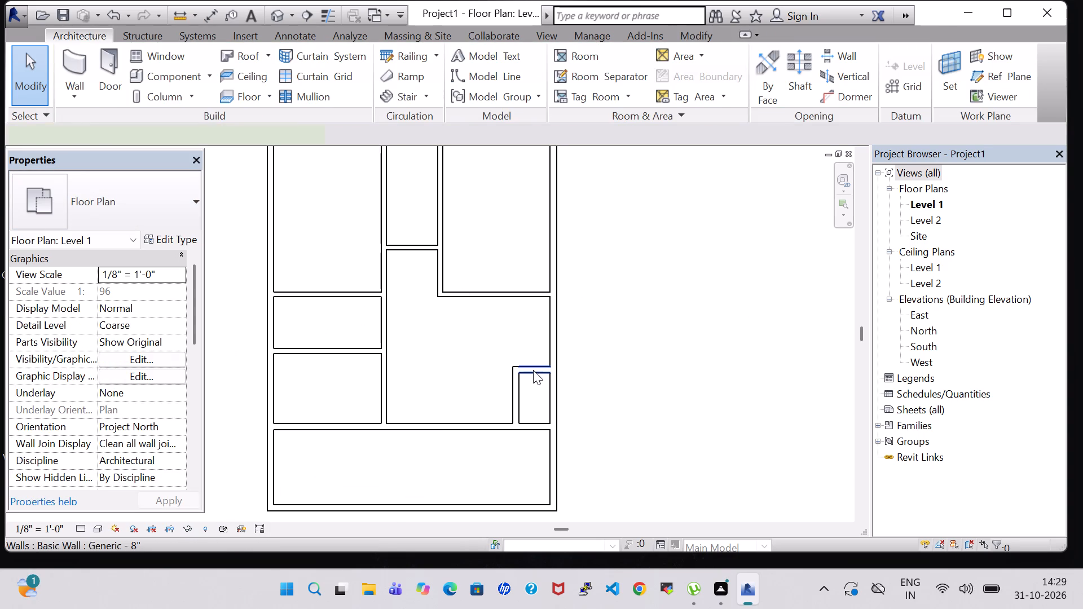
{"action": "left_click", "coordinate": [179, 193]}
{"action": "double_click", "coordinate": [119, 587]}
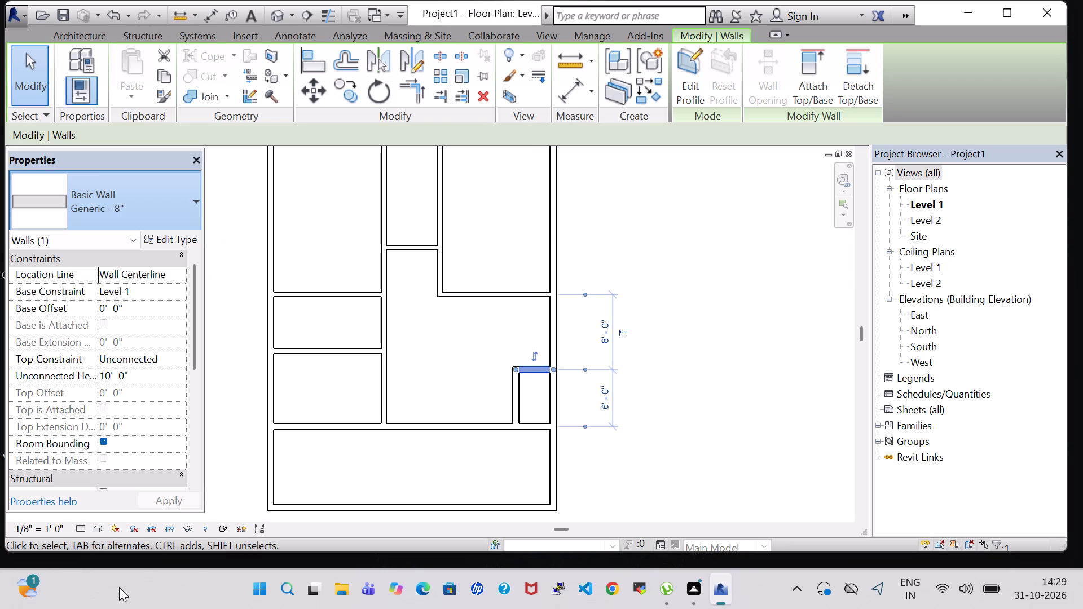
{"action": "left_click", "coordinate": [514, 398]}
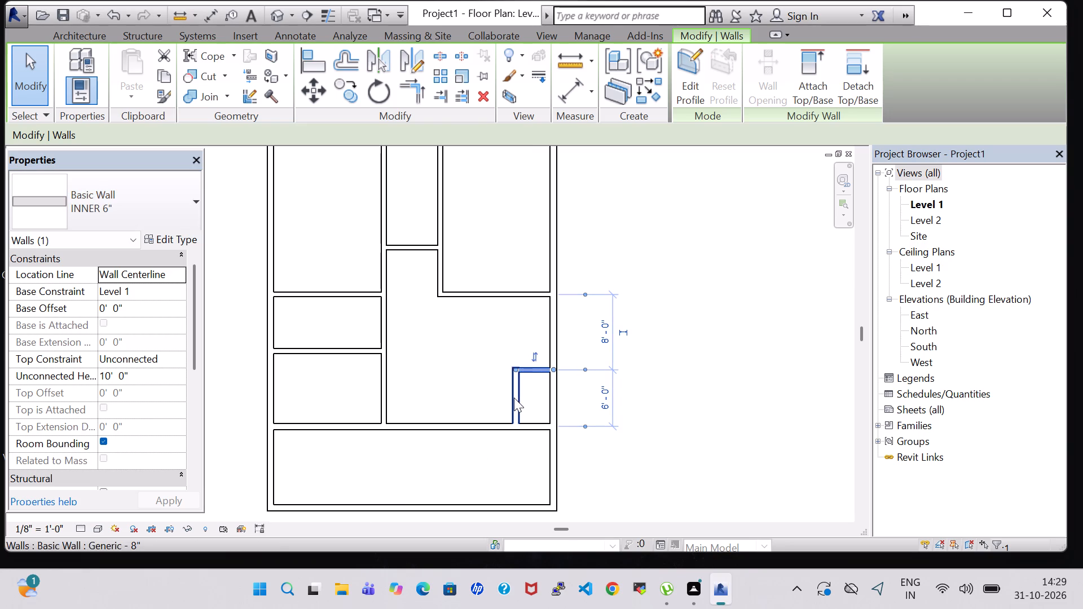
{"action": "left_click", "coordinate": [142, 148]}
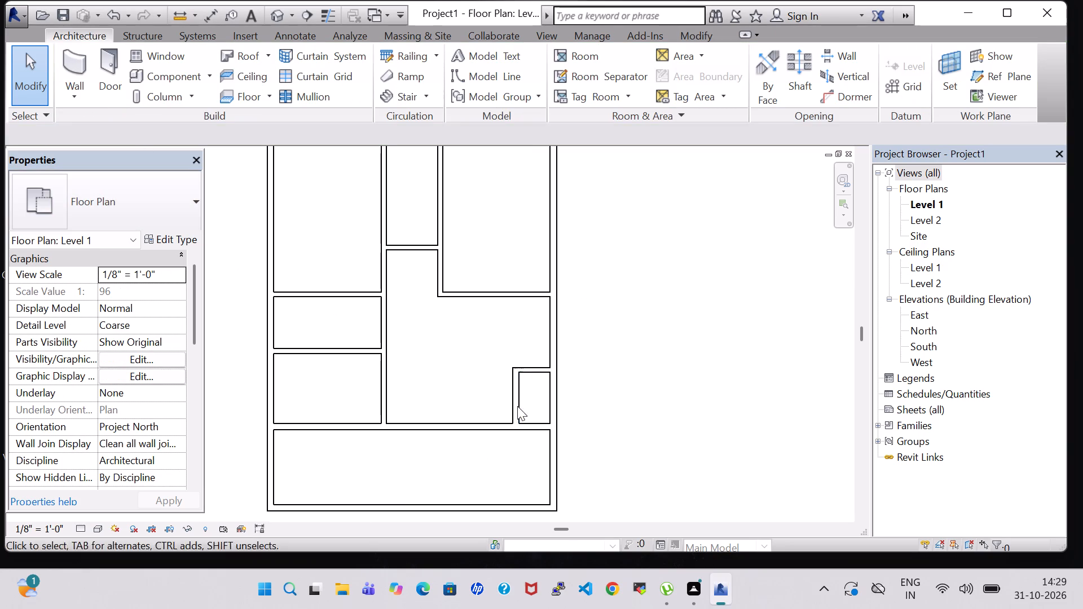
{"action": "left_click", "coordinate": [512, 403]}
{"action": "left_click", "coordinate": [146, 202]}
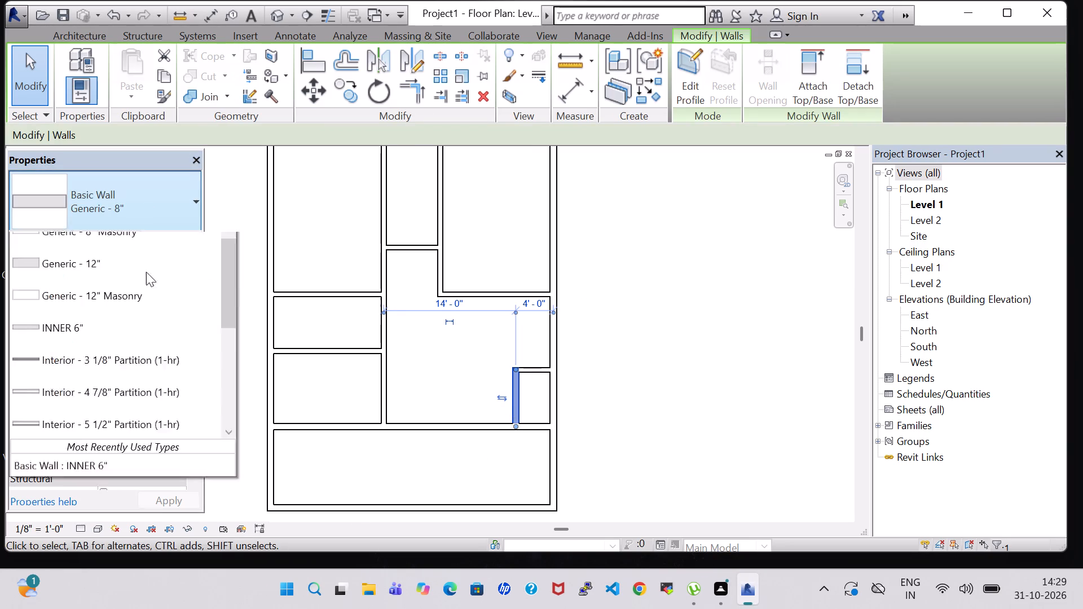
{"action": "left_click", "coordinate": [115, 592]}
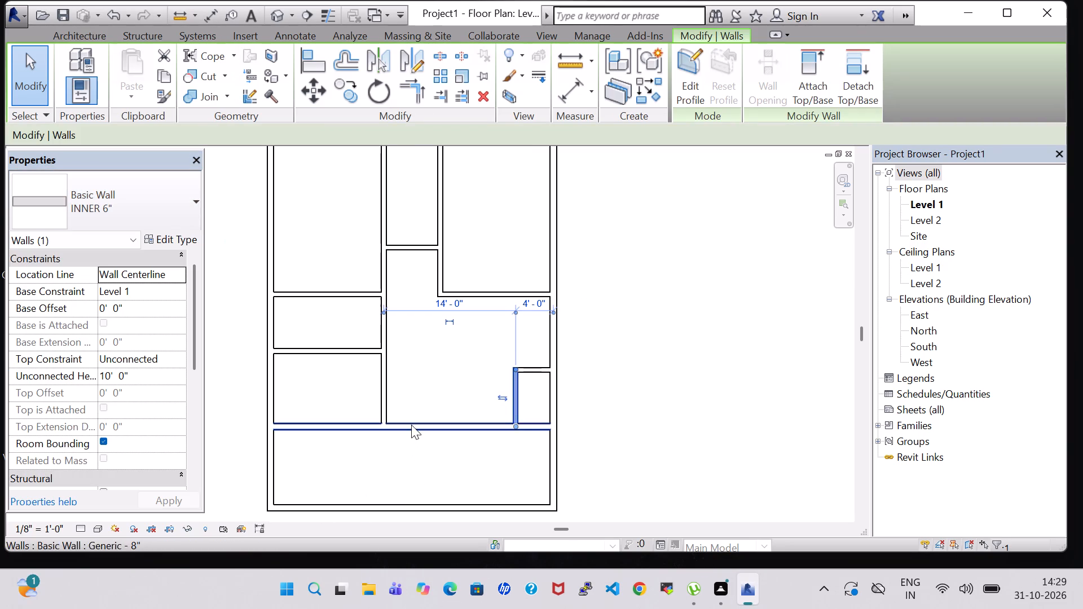
Change the long horizontal wall above the full-width bottom room to the INNER 6" wall type.
{"action": "left_click", "coordinate": [411, 425]}
{"action": "left_click", "coordinate": [156, 210]}
{"action": "left_click", "coordinate": [120, 600]}
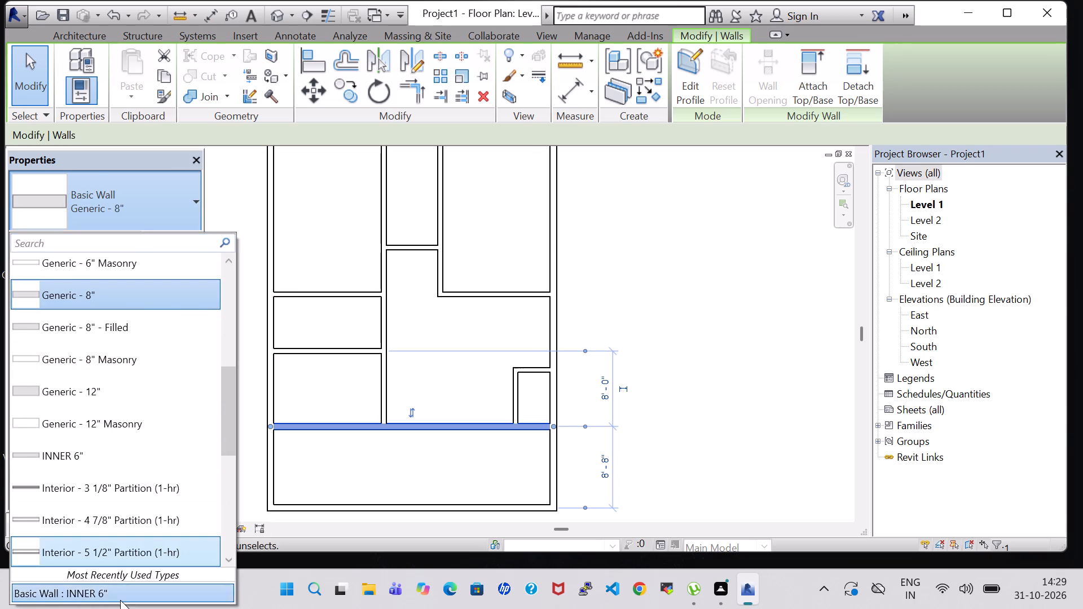
{"action": "left_click", "coordinate": [695, 262]}
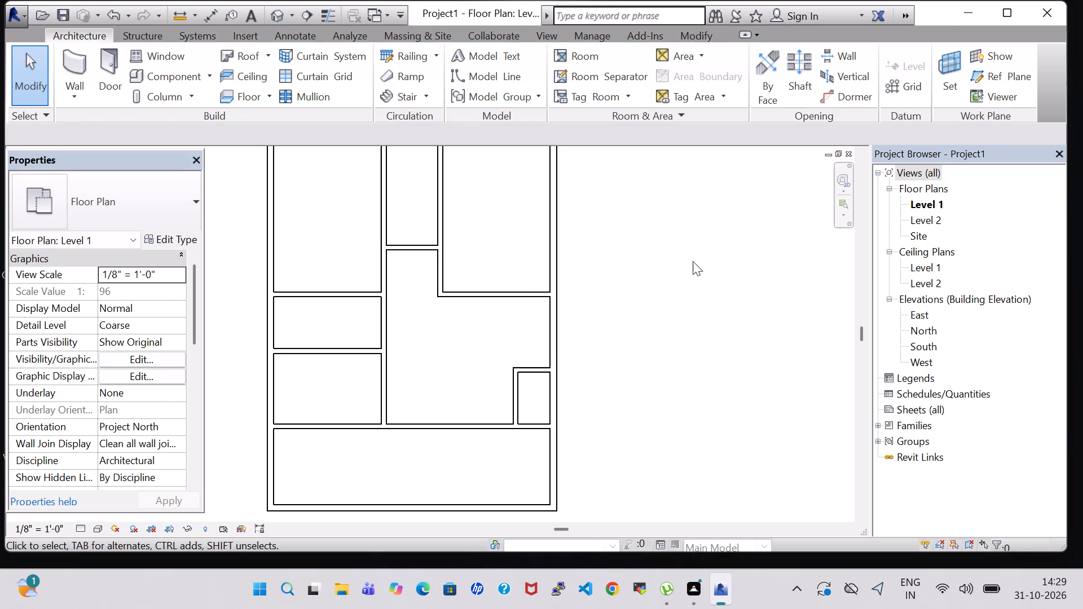
Place a Single-Flush 32" x 84" door in the left middle room's right wall, centred about 2'-6" above its bottom wall, swinging into the room.
{"action": "middle_click_drag", "start_coordinate": [695, 230], "coordinate": [801, 452]}
{"action": "scroll", "coordinate": [773, 395], "scroll_direction": "down", "scroll_amount": 1}
{"action": "middle_click_drag", "start_coordinate": [764, 377], "coordinate": [697, 212]}
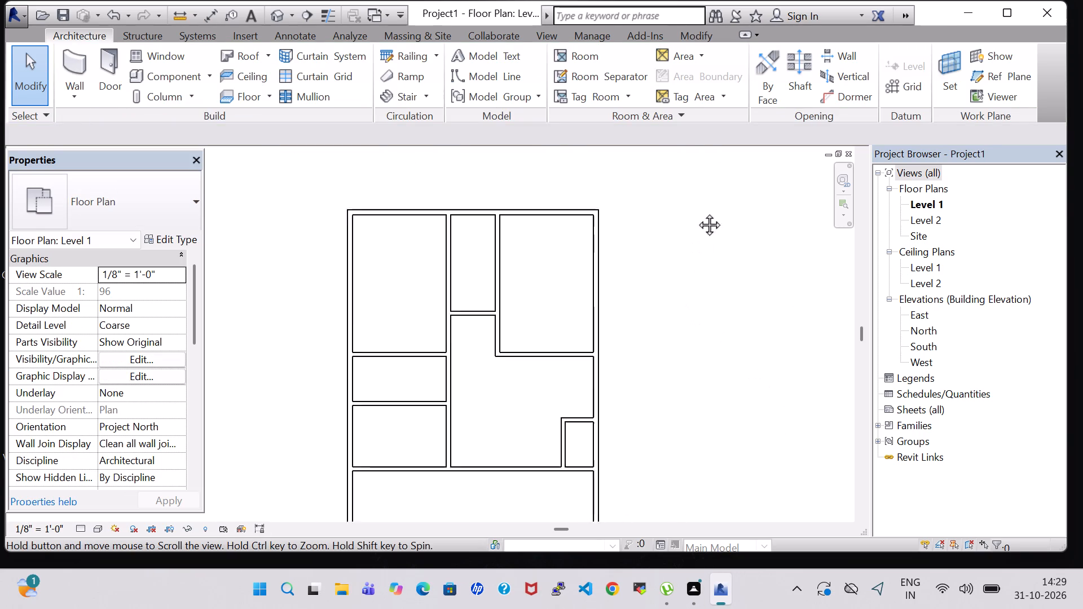
{"action": "middle_click_drag", "start_coordinate": [697, 212], "coordinate": [707, 198]}
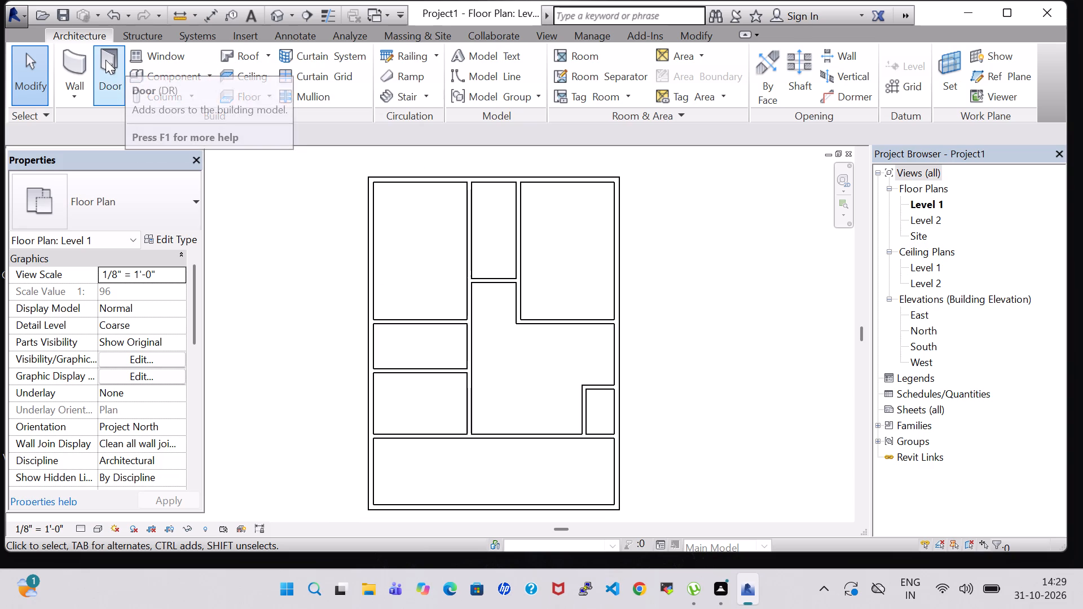
{"action": "left_click", "coordinate": [105, 60]}
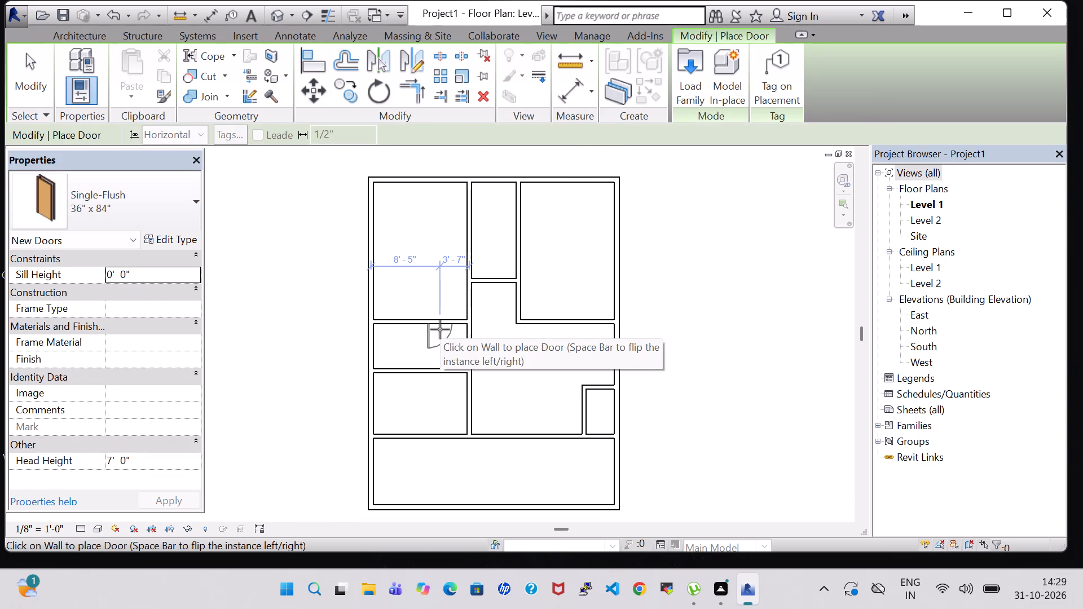
{"action": "left_click", "coordinate": [153, 201]}
{"action": "scroll", "coordinate": [116, 332], "scroll_direction": "up", "scroll_amount": 2}
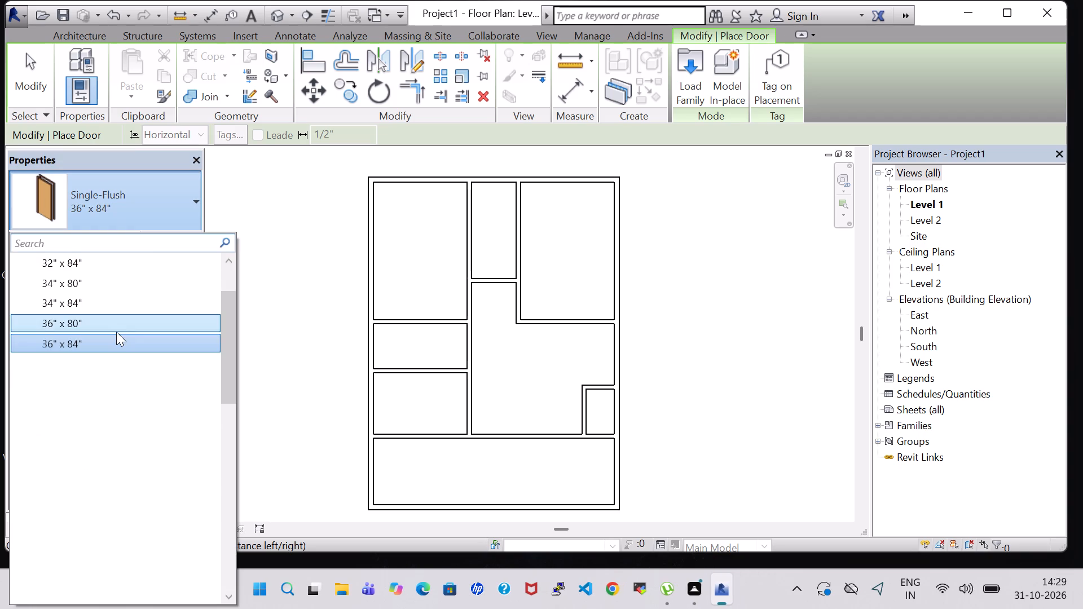
{"action": "scroll", "coordinate": [113, 276], "scroll_direction": "up", "scroll_amount": 3}
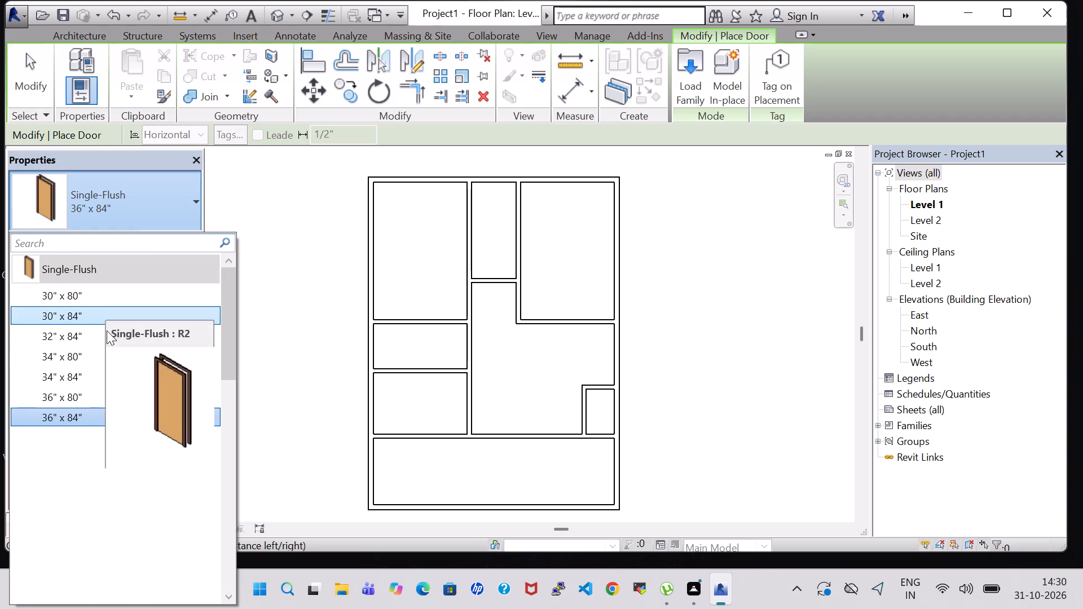
{"action": "left_click", "coordinate": [107, 341]}
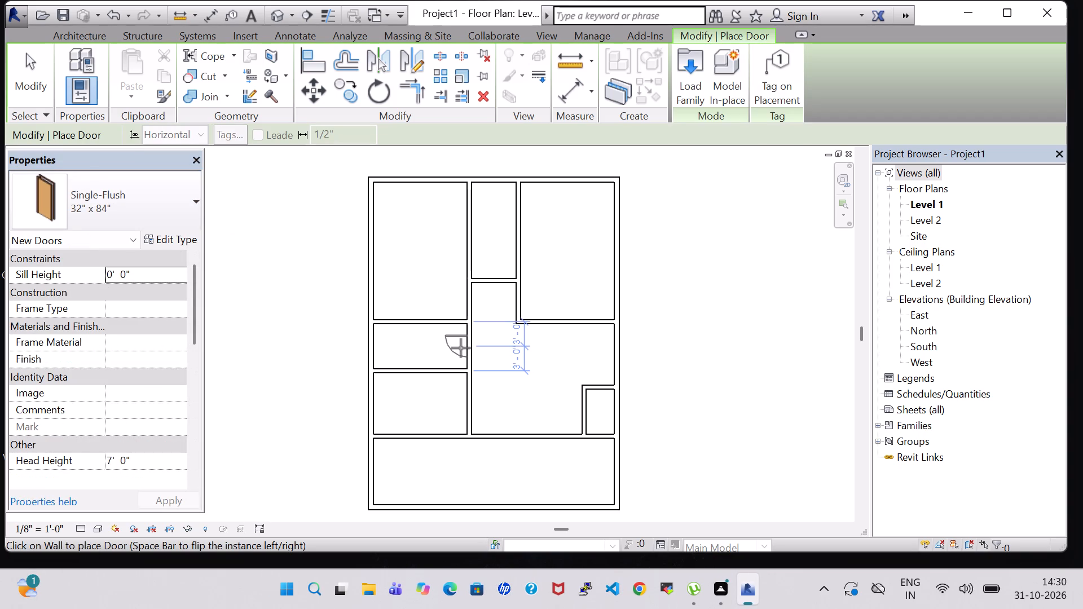
{"action": "key", "text": "space"}
{"action": "scroll", "coordinate": [461, 348], "scroll_direction": "up", "scroll_amount": 8}
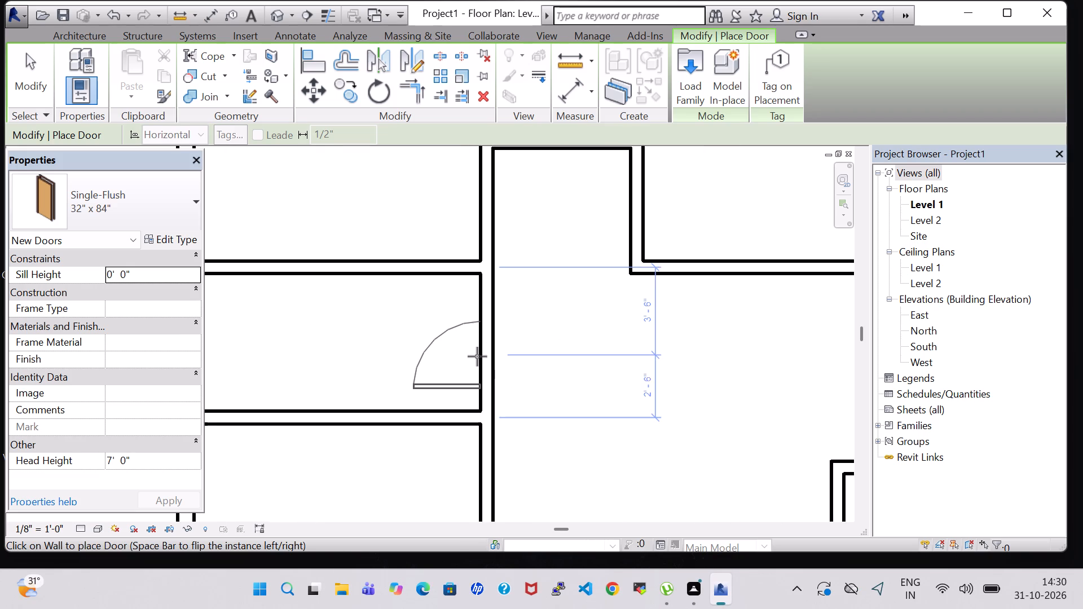
{"action": "left_click", "coordinate": [477, 356]}
{"action": "key", "text": "Escape"}
{"action": "key", "text": "Escape"}
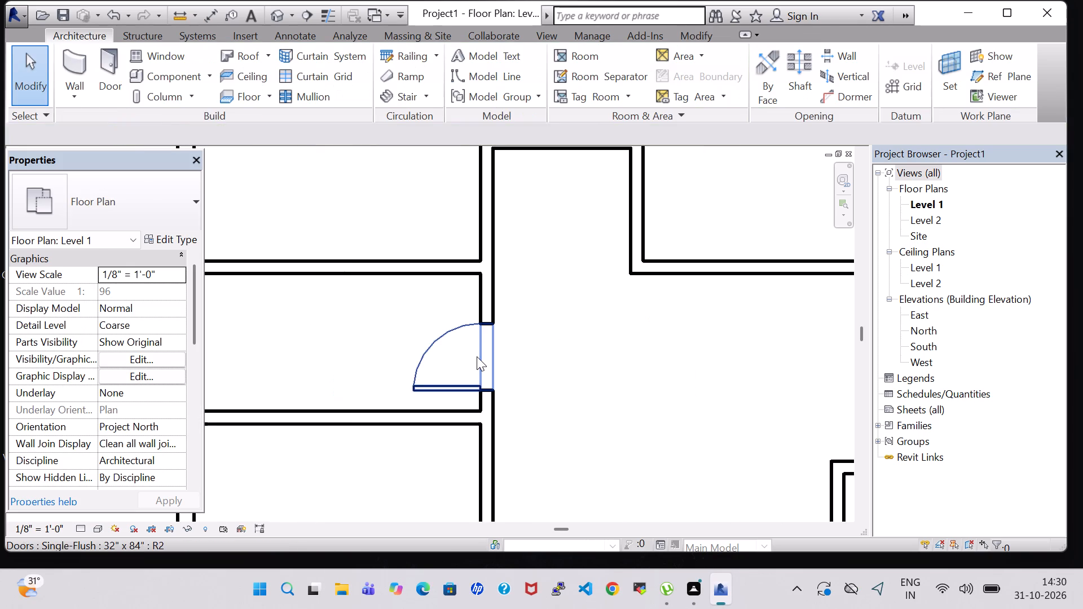
{"action": "key", "text": "Escape"}
Load the Door-Exterior-Single-Entry-Half Arch Glass-Wood_Clad family, type 36" x 80", from the US Imperial library's Residential doors folder.
{"action": "scroll", "coordinate": [596, 356], "scroll_direction": "down", "scroll_amount": 5}
{"action": "middle_click_drag", "start_coordinate": [596, 356], "coordinate": [531, 367]}
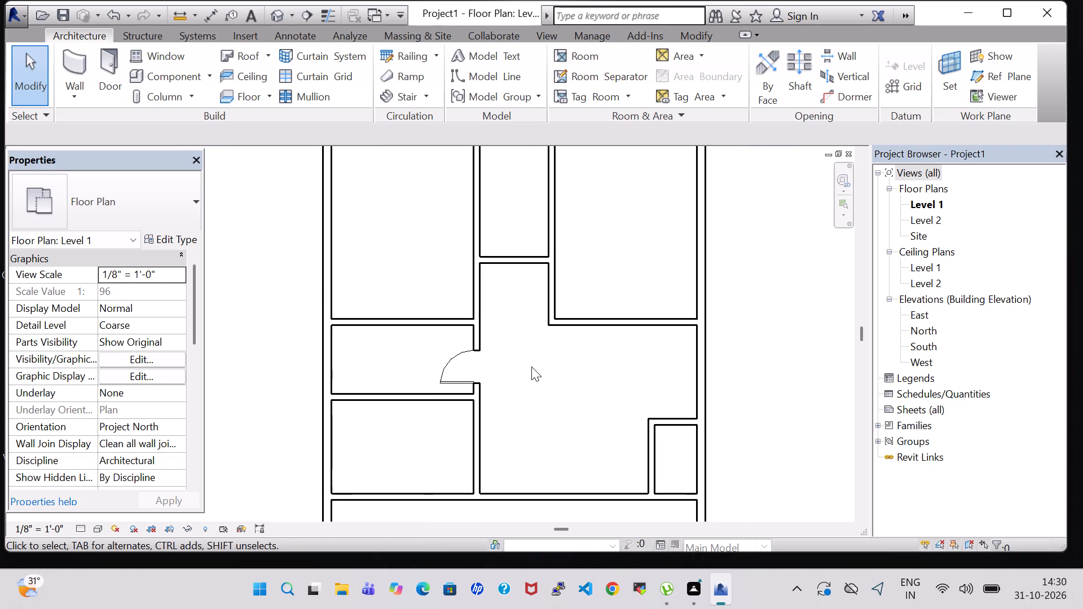
{"action": "scroll", "coordinate": [531, 367], "scroll_direction": "down", "scroll_amount": 1}
{"action": "middle_click_drag", "start_coordinate": [531, 367], "coordinate": [517, 401]}
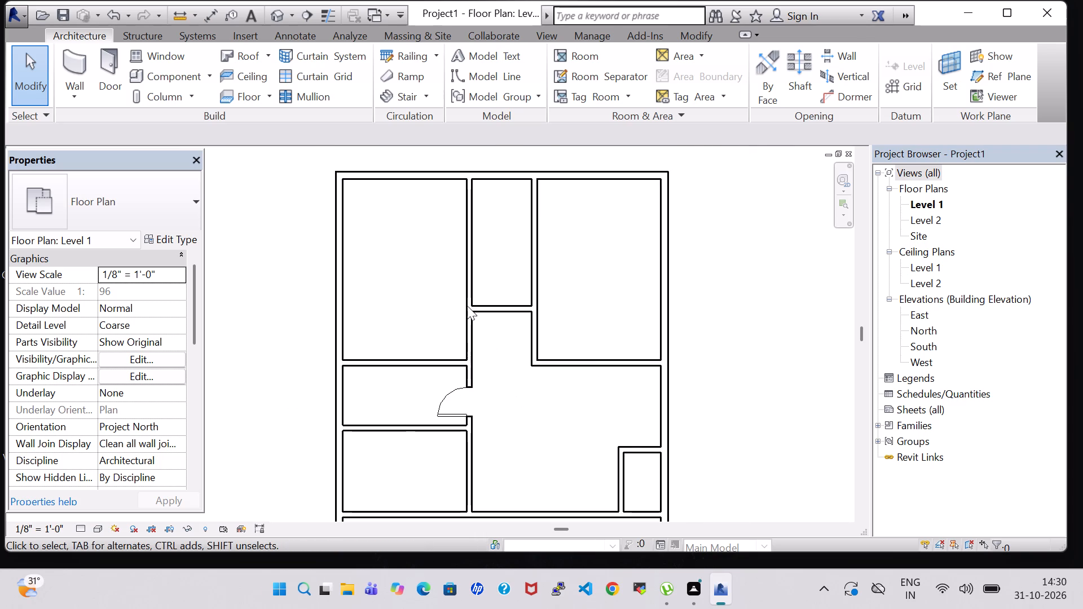
{"action": "left_click", "coordinate": [102, 65]}
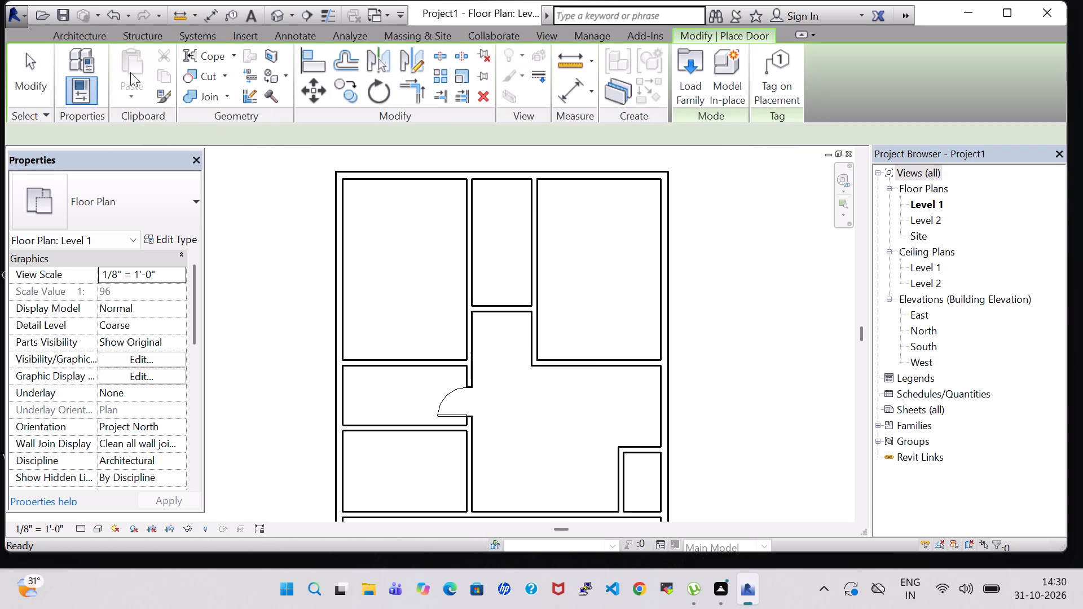
{"action": "left_click", "coordinate": [688, 53]}
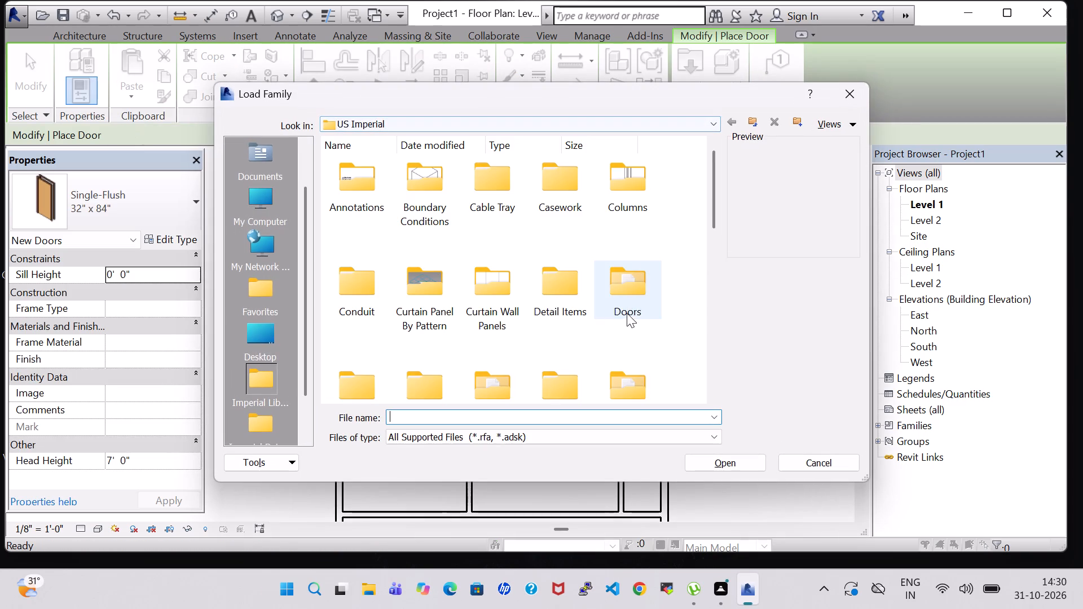
{"action": "scroll", "coordinate": [627, 321], "scroll_direction": "down", "scroll_amount": 1}
{"action": "double_click", "coordinate": [617, 239]}
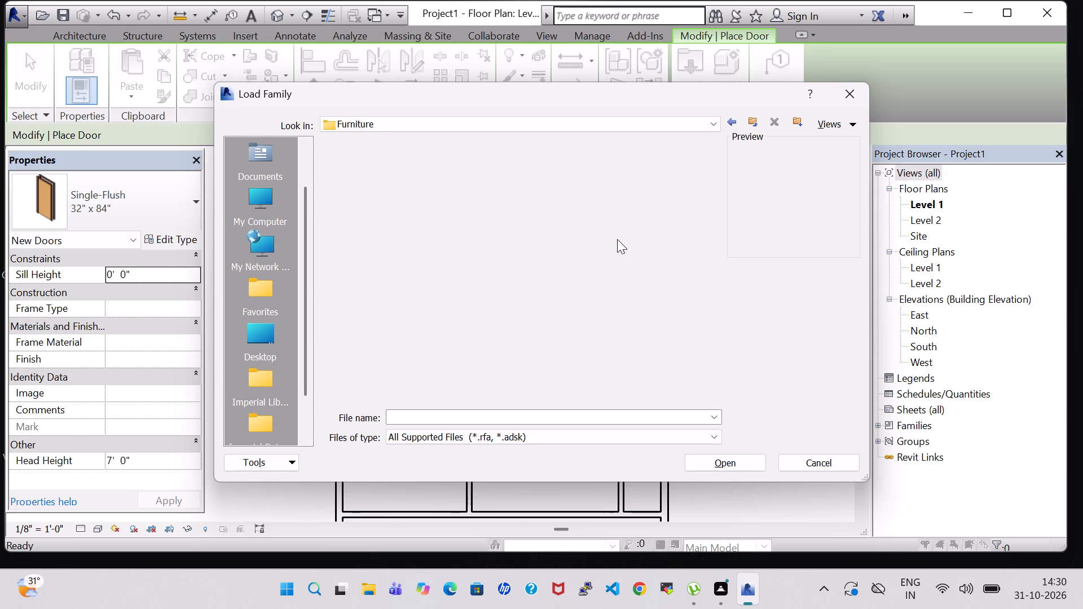
{"action": "left_click", "coordinate": [730, 125]}
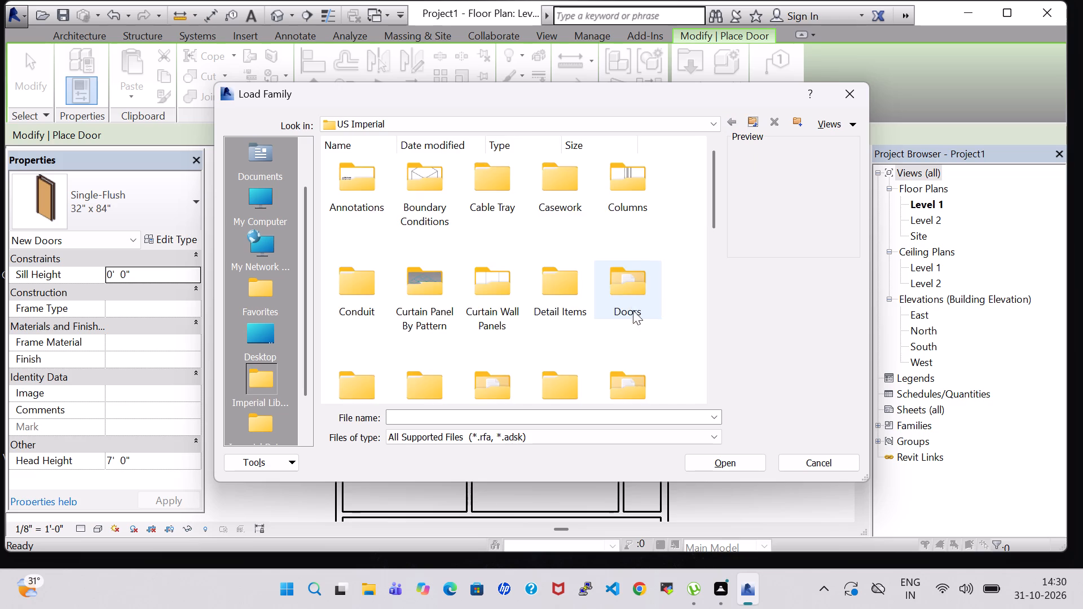
{"action": "double_click", "coordinate": [631, 299]}
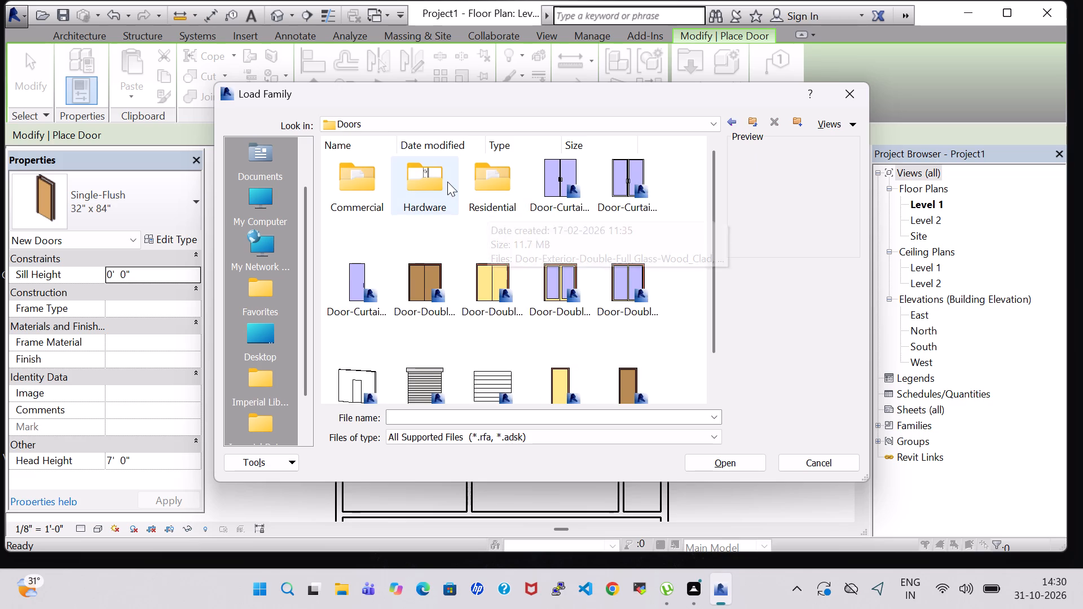
{"action": "double_click", "coordinate": [507, 194]}
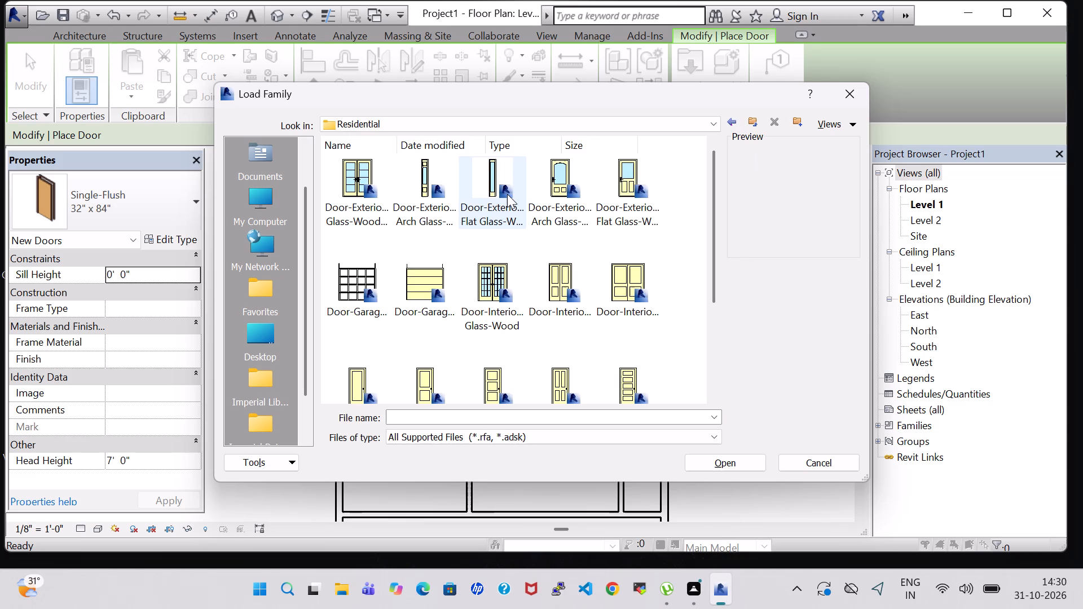
{"action": "left_click", "coordinate": [386, 178]}
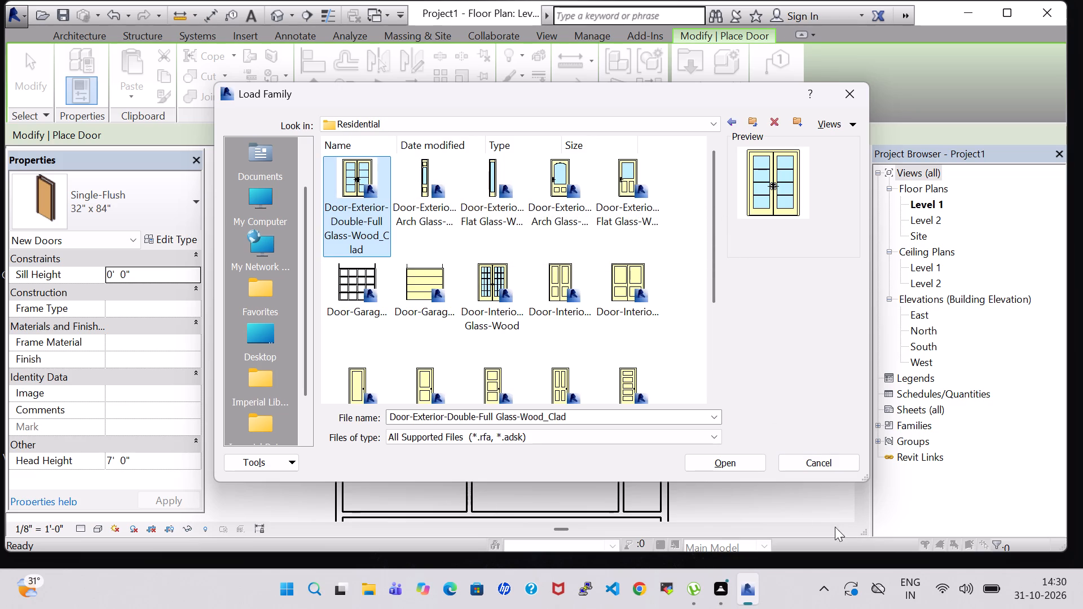
{"action": "left_click", "coordinate": [580, 196]}
{"action": "left_click", "coordinate": [714, 457]}
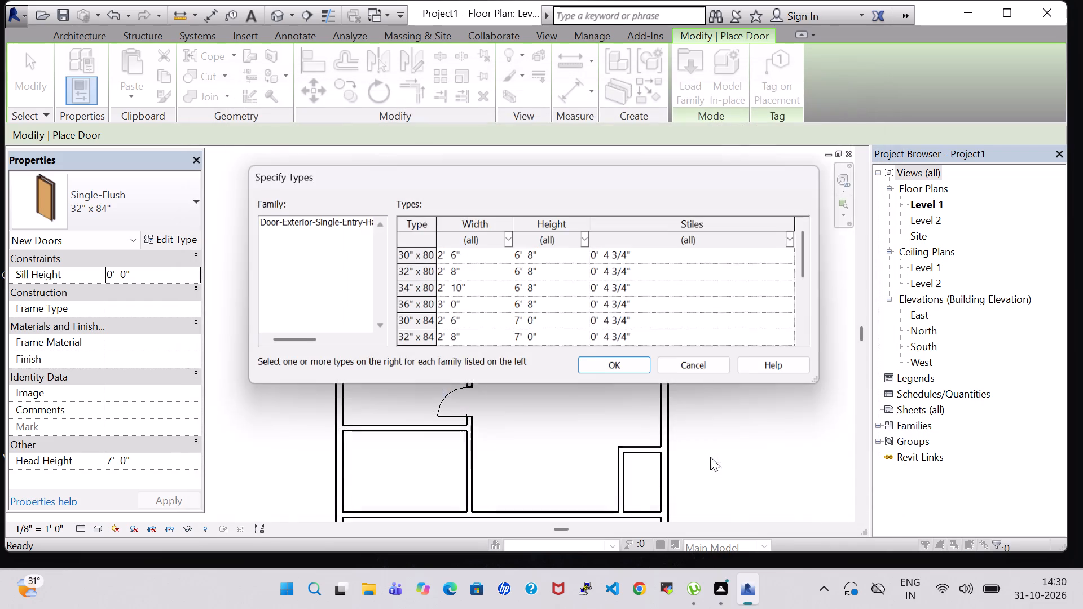
{"action": "left_click", "coordinate": [609, 364]}
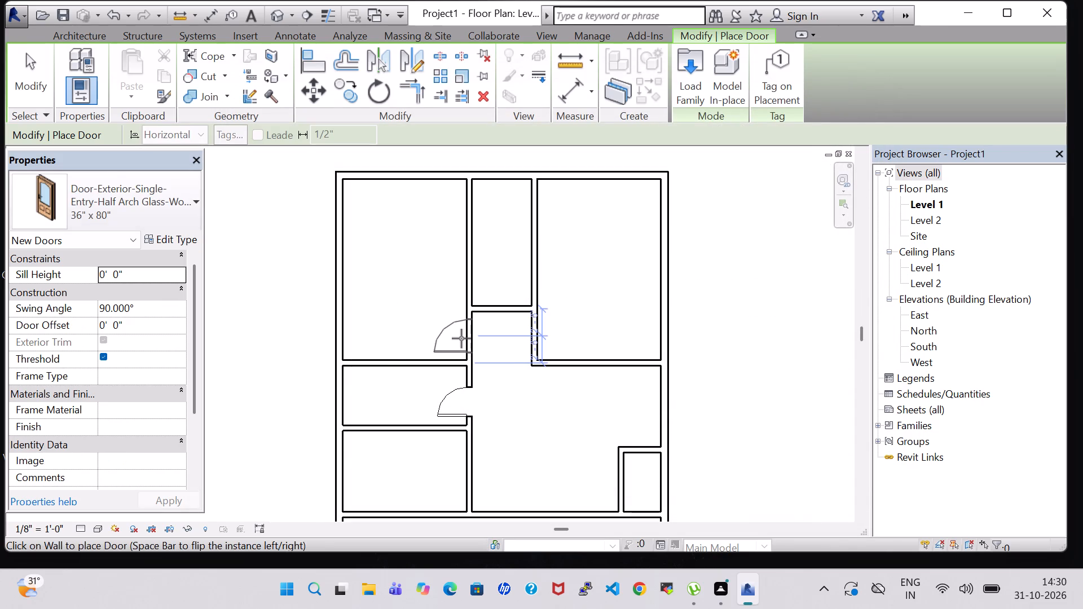
Place facing 36" x 80" half arch glass doors into the upper-left and upper-right rooms, about 2'-6" above their bottom walls, hinged at the lower end.
{"action": "scroll", "coordinate": [461, 338], "scroll_direction": "up", "scroll_amount": 5}
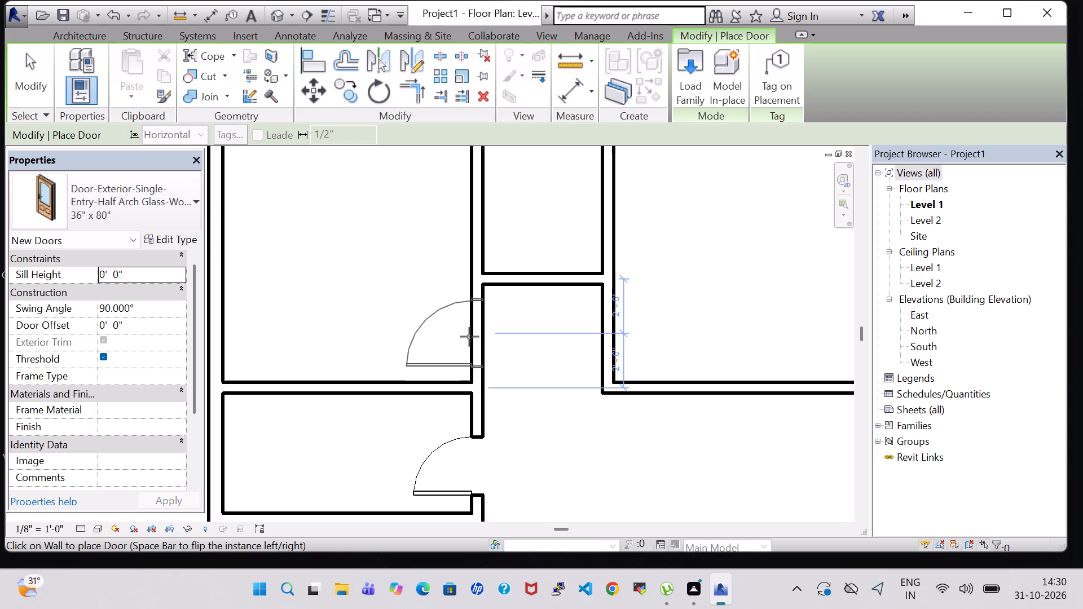
{"action": "left_click", "coordinate": [469, 337]}
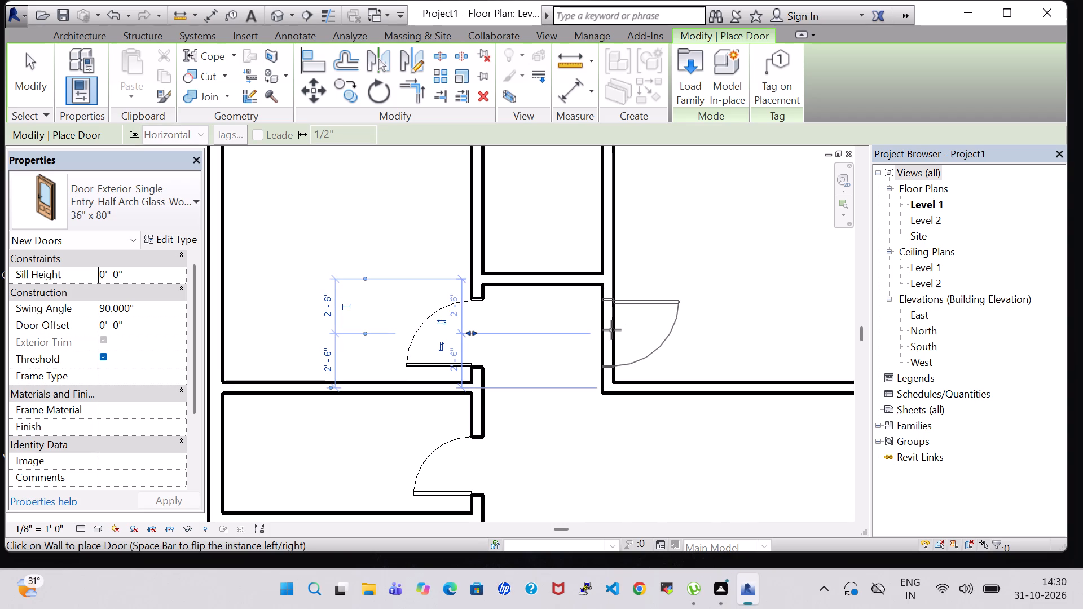
{"action": "key", "text": "space"}
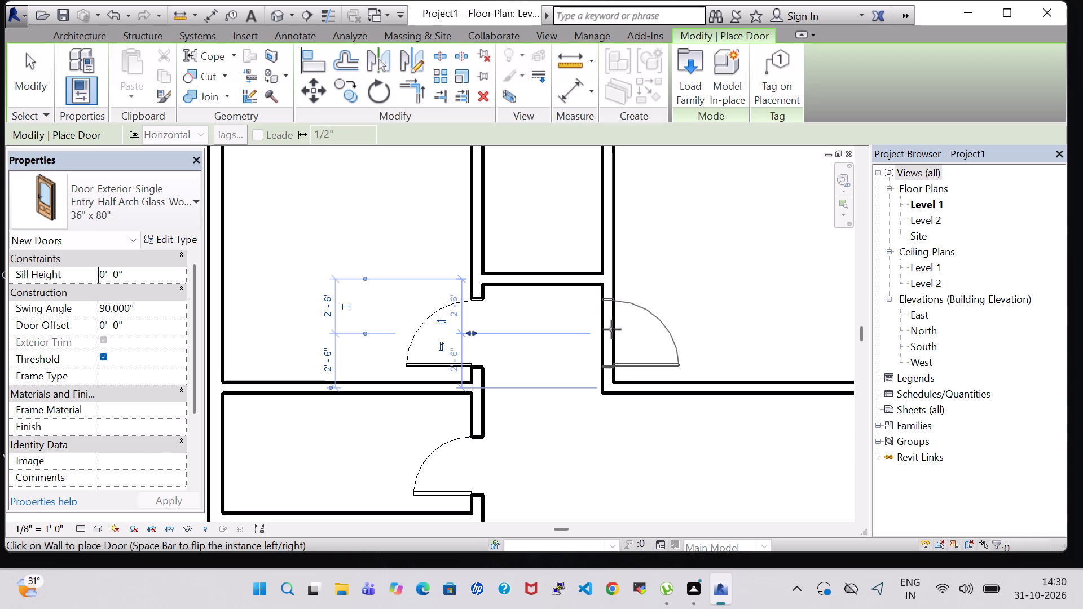
{"action": "scroll", "coordinate": [611, 328], "scroll_direction": "up", "scroll_amount": 2}
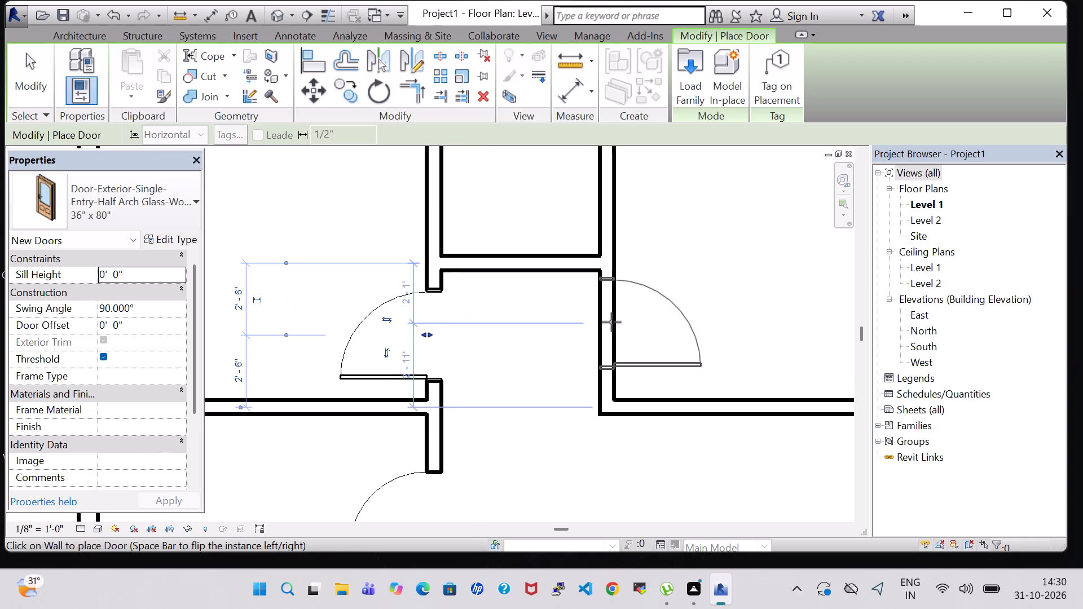
{"action": "left_click", "coordinate": [611, 330]}
{"action": "key", "text": "Escape"}
{"action": "key", "text": "Escape"}
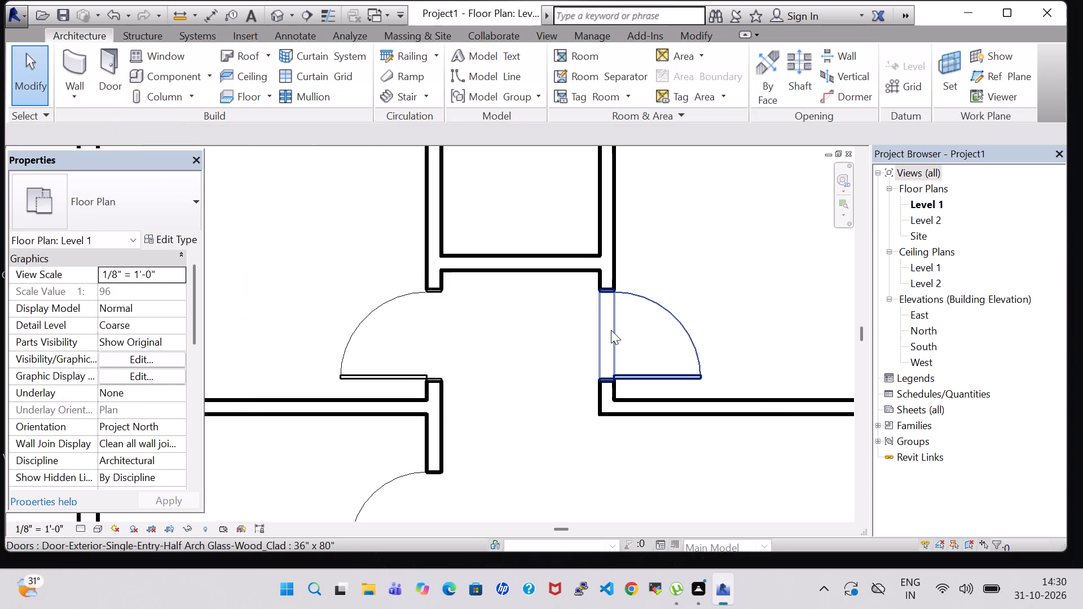
Place a Single-Flush 30" x 80" door in the top wall of the small lower-right room, swinging into that room.
{"action": "scroll", "coordinate": [611, 330], "scroll_direction": "down", "scroll_amount": 5}
{"action": "left_click", "coordinate": [679, 268]}
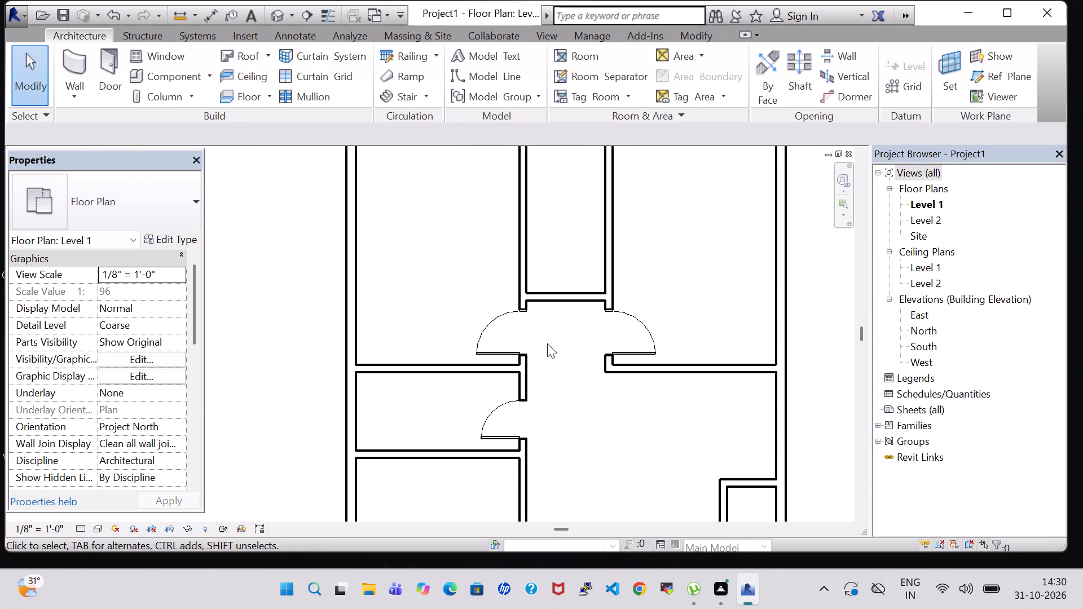
{"action": "scroll", "coordinate": [552, 344], "scroll_direction": "down", "scroll_amount": 4}
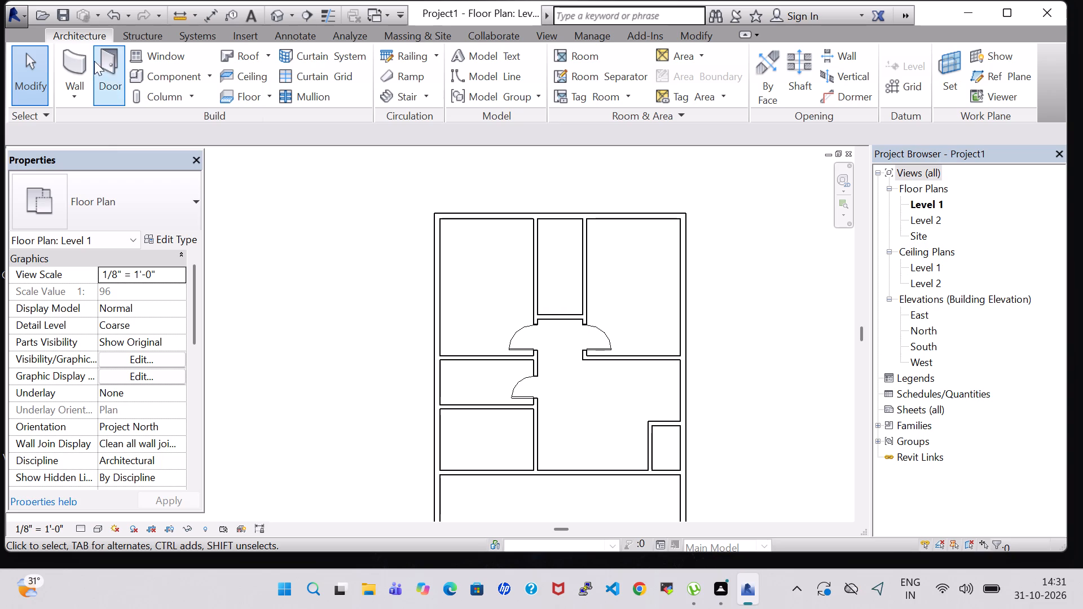
{"action": "left_click", "coordinate": [108, 73]}
{"action": "left_click", "coordinate": [157, 214]}
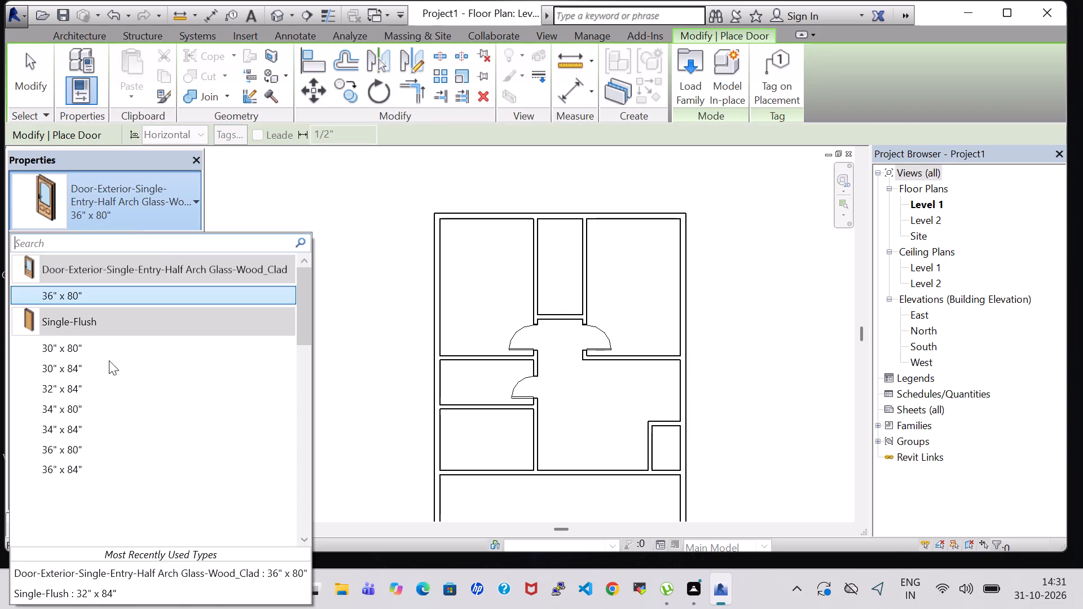
{"action": "left_click", "coordinate": [100, 356]}
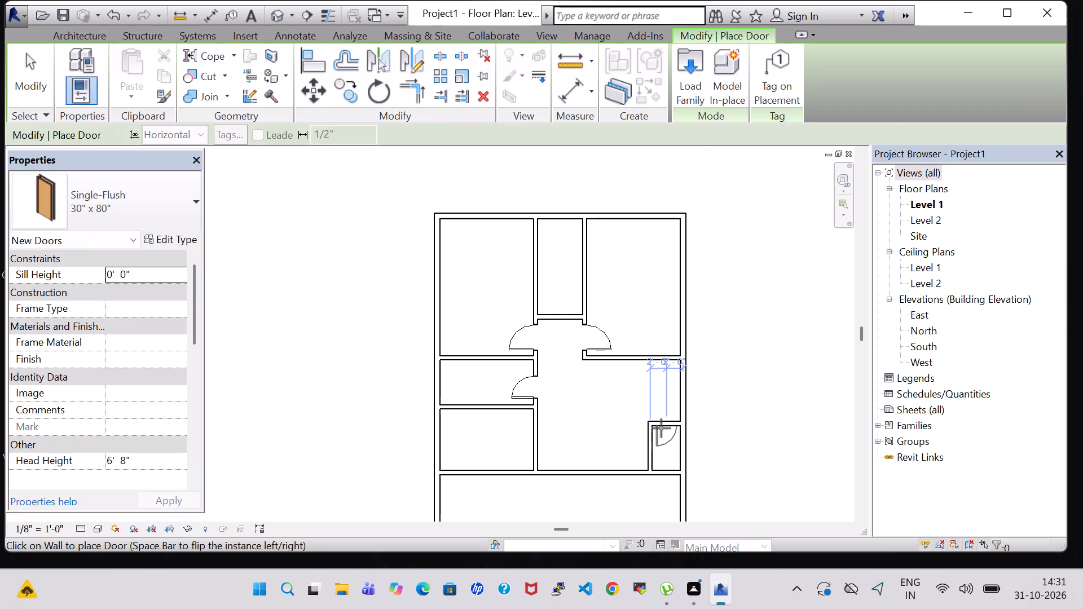
{"action": "scroll", "coordinate": [661, 428], "scroll_direction": "up", "scroll_amount": 4}
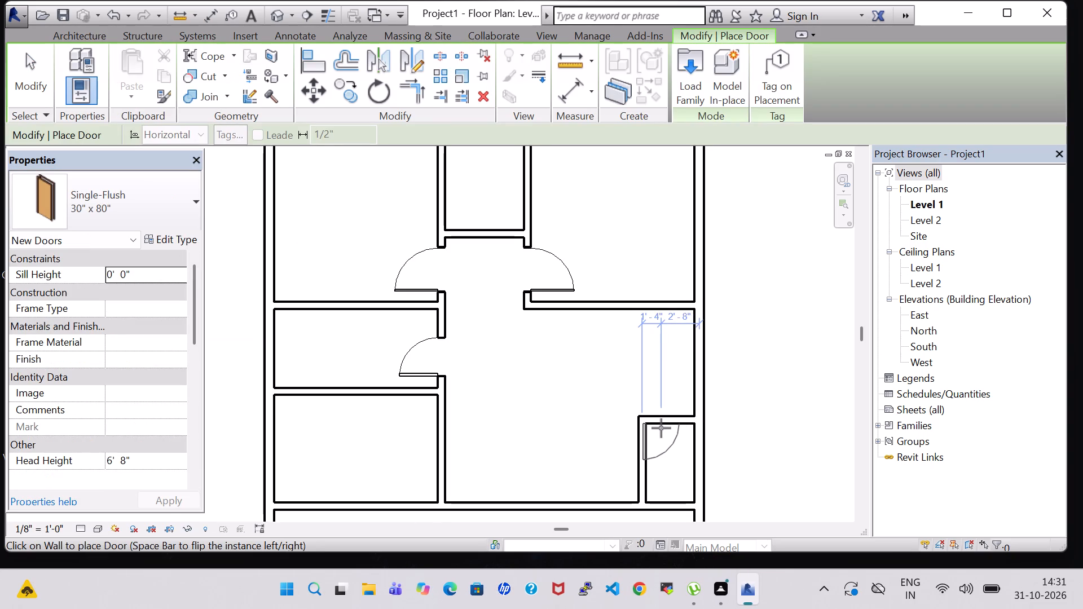
{"action": "left_click", "coordinate": [670, 429]}
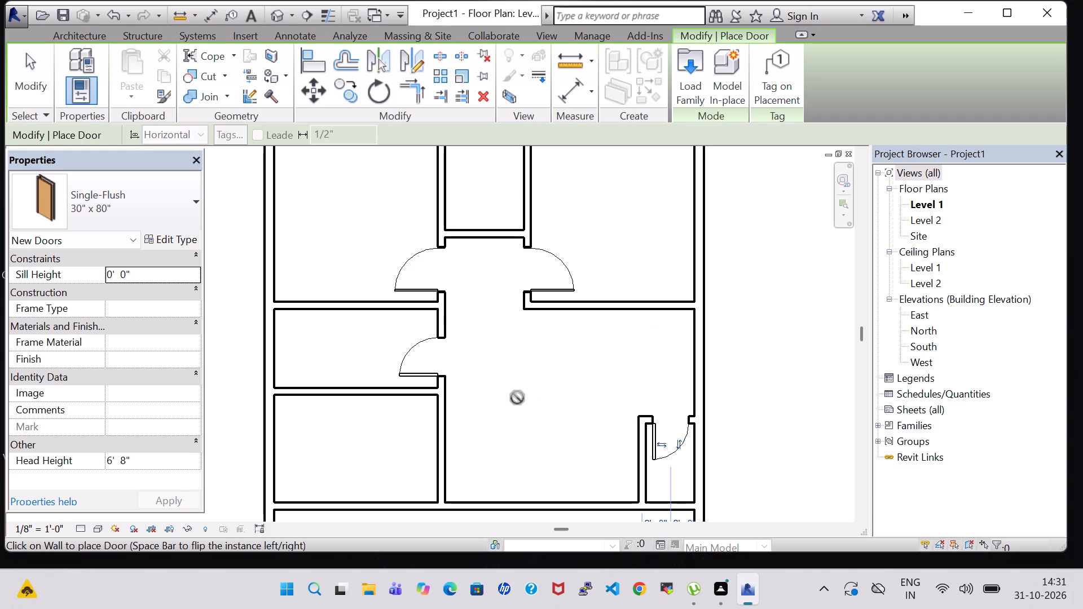
{"action": "key", "text": "Escape"}
{"action": "key", "text": "Escape"}
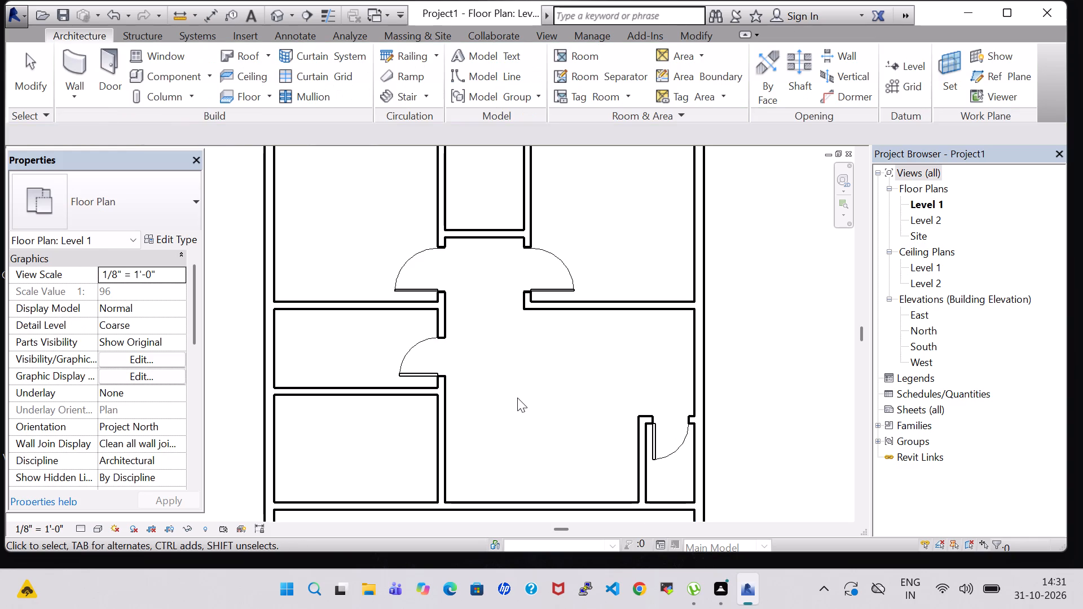
Split the lower-left room's right wall at its top junction and about 3'-7" above the bottom wall, and delete the segment between.
{"action": "left_click", "coordinate": [695, 40]}
{"action": "left_click", "coordinate": [441, 64]}
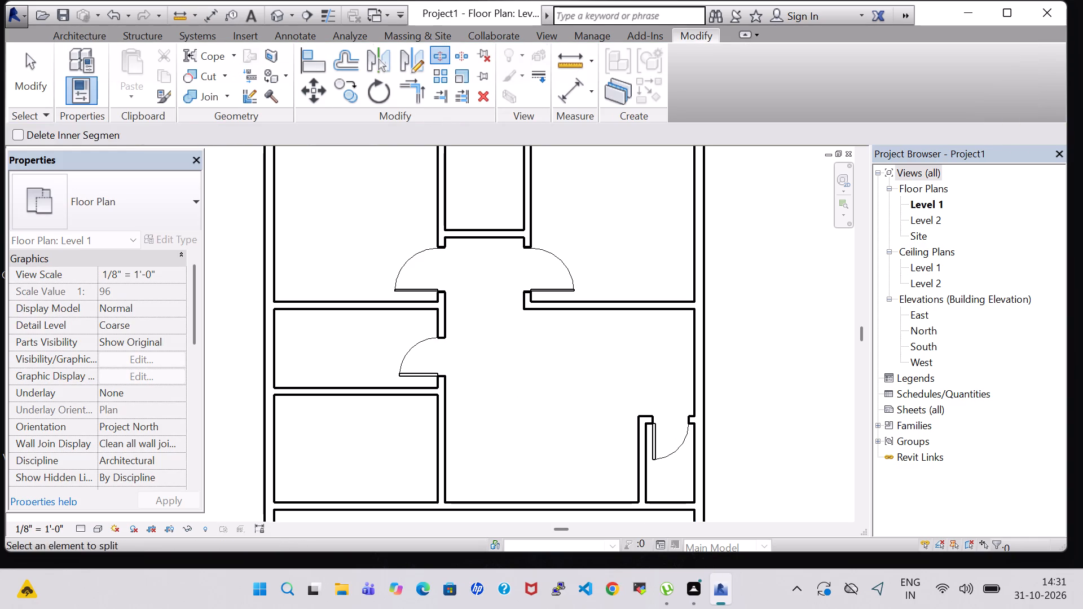
{"action": "left_click", "coordinate": [449, 391]}
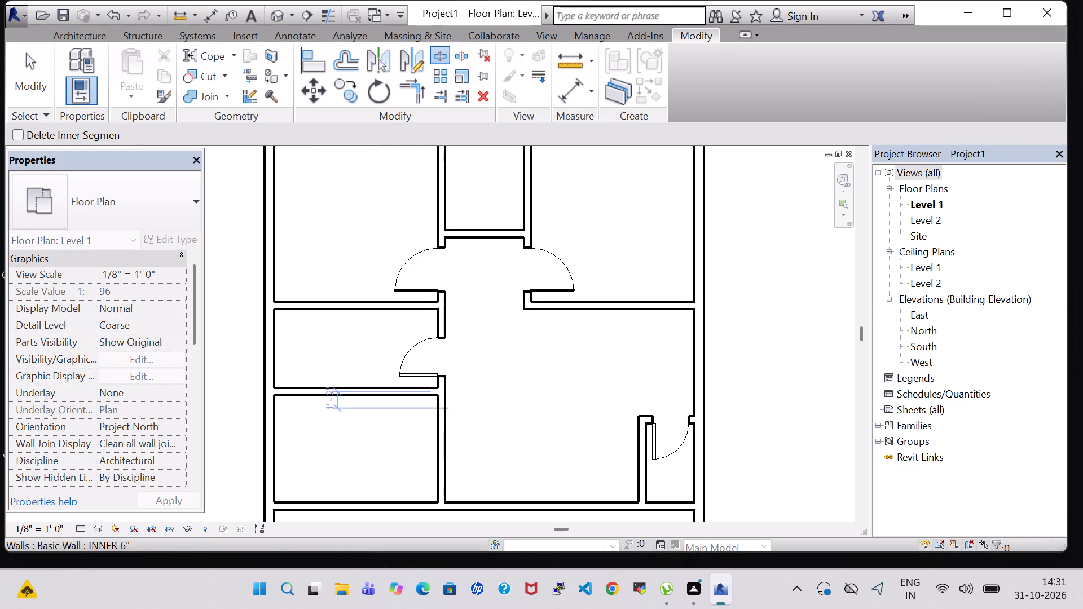
{"action": "left_click", "coordinate": [435, 455]}
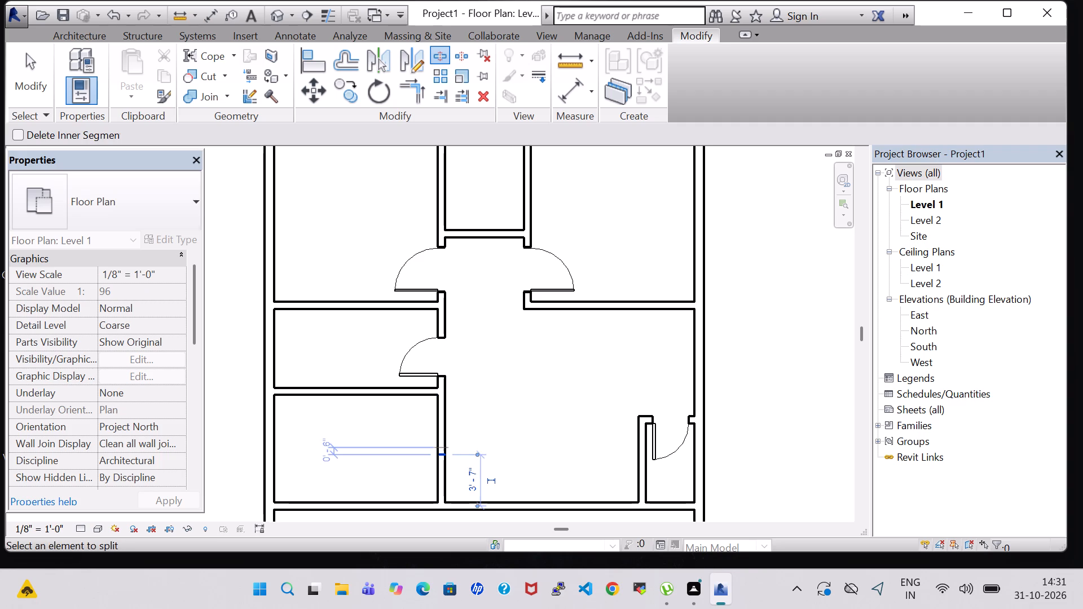
{"action": "key", "text": "Escape"}
{"action": "key", "text": "Escape"}
{"action": "left_click", "coordinate": [443, 429]}
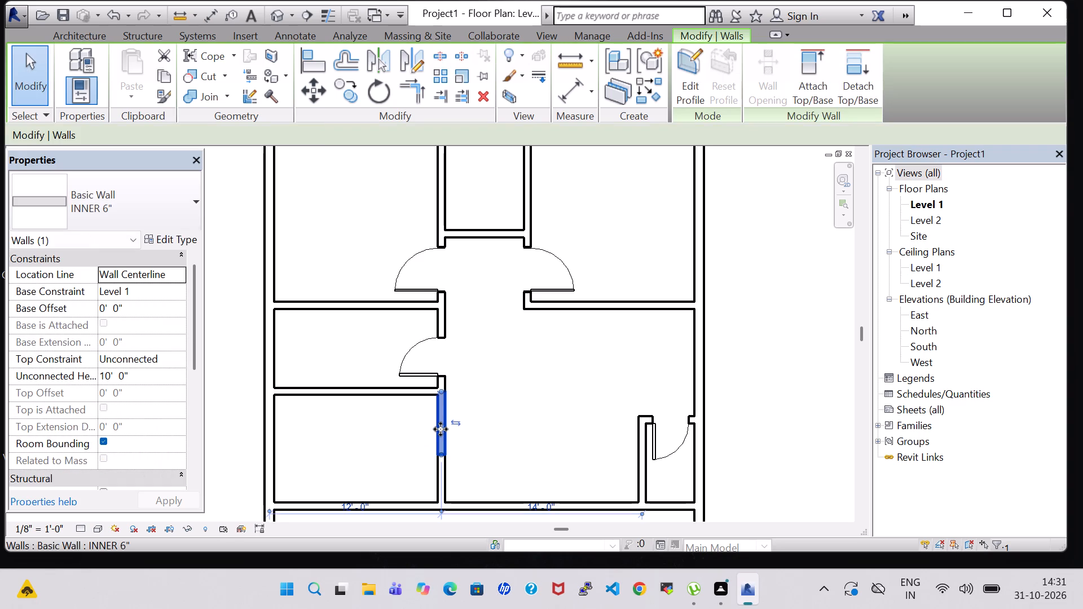
{"action": "key", "text": "Delete"}
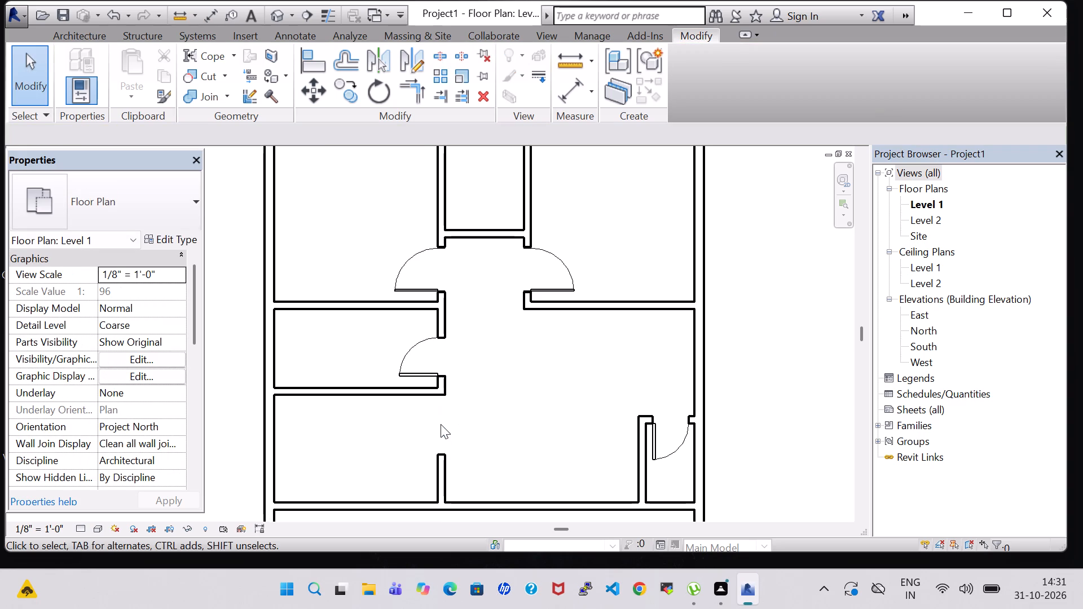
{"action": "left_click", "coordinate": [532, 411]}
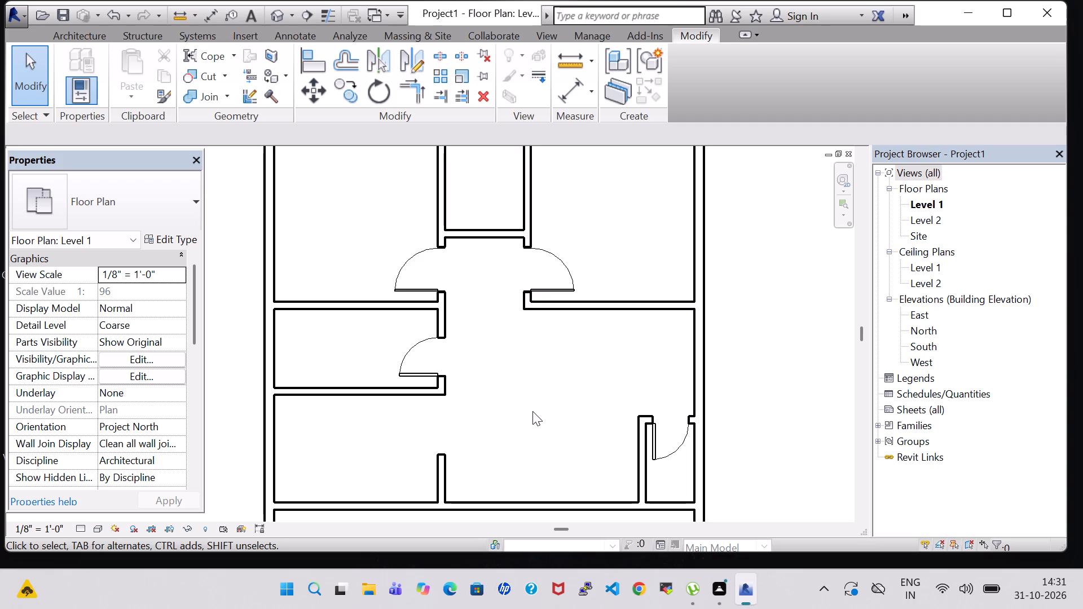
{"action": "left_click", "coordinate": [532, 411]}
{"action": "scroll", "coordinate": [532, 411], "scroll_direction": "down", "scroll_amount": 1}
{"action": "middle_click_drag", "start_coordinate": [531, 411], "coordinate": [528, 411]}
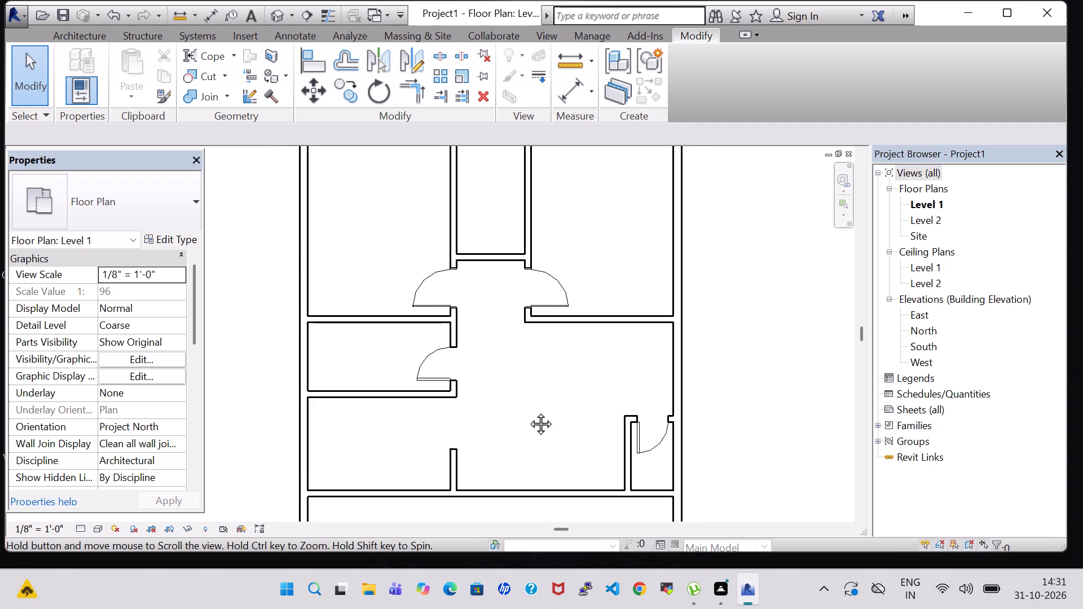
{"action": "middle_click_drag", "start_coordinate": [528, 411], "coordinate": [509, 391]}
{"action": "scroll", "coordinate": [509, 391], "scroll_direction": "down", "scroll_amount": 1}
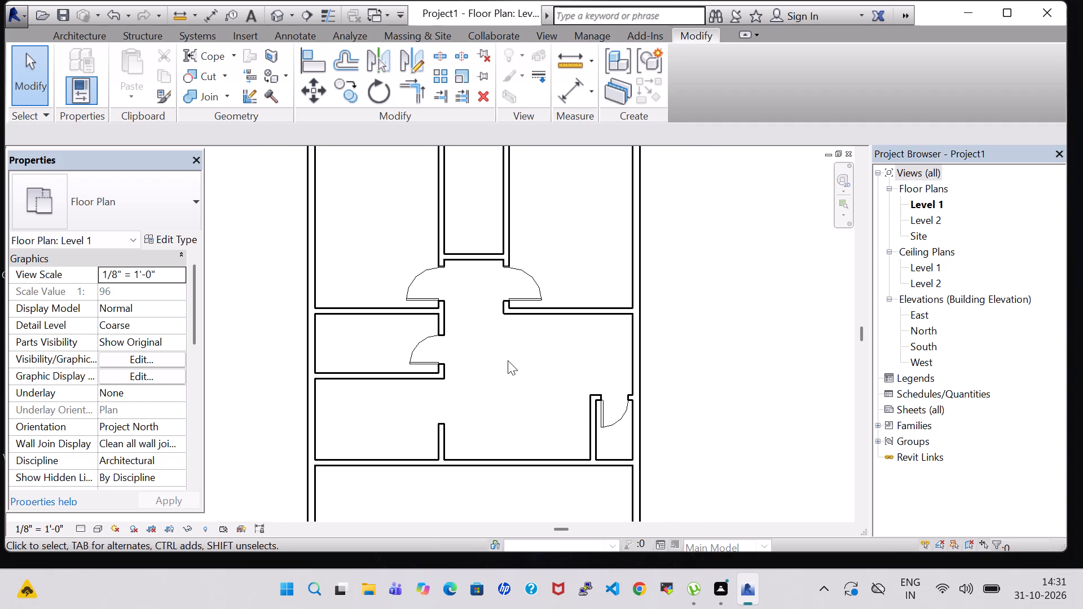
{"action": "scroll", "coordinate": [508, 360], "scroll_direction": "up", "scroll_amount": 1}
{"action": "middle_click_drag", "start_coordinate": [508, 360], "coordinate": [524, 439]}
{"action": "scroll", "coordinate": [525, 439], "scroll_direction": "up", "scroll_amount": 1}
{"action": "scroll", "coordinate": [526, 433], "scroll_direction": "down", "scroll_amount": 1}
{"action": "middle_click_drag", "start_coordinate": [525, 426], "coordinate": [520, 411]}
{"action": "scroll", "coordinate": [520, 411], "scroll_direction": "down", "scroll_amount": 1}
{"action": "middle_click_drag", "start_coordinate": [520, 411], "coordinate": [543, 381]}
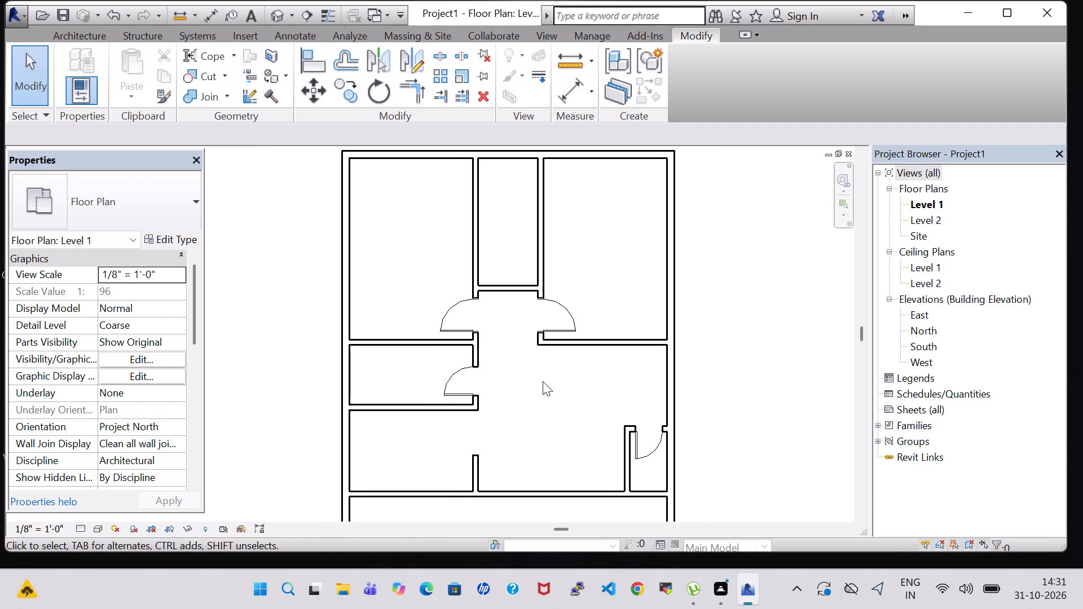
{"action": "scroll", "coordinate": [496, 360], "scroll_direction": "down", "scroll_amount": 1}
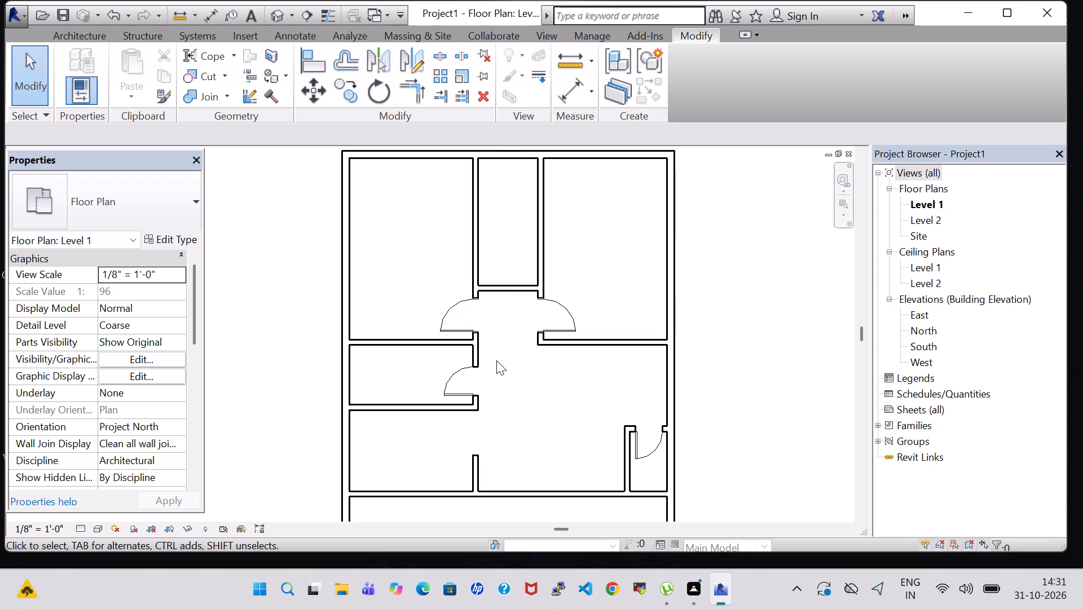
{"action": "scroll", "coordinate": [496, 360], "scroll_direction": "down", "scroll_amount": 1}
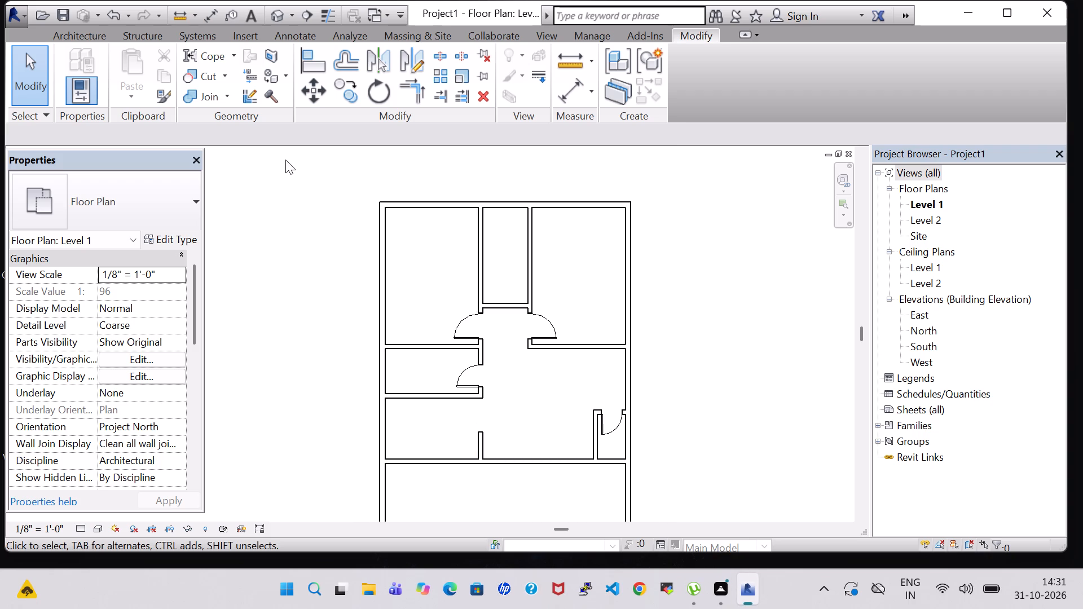
Load the Door-Exterior-Double-Full Glass-Wood_Clad family, type 60" x 80", from the US Imperial library's Residential doors folder.
{"action": "left_click", "coordinate": [85, 32]}
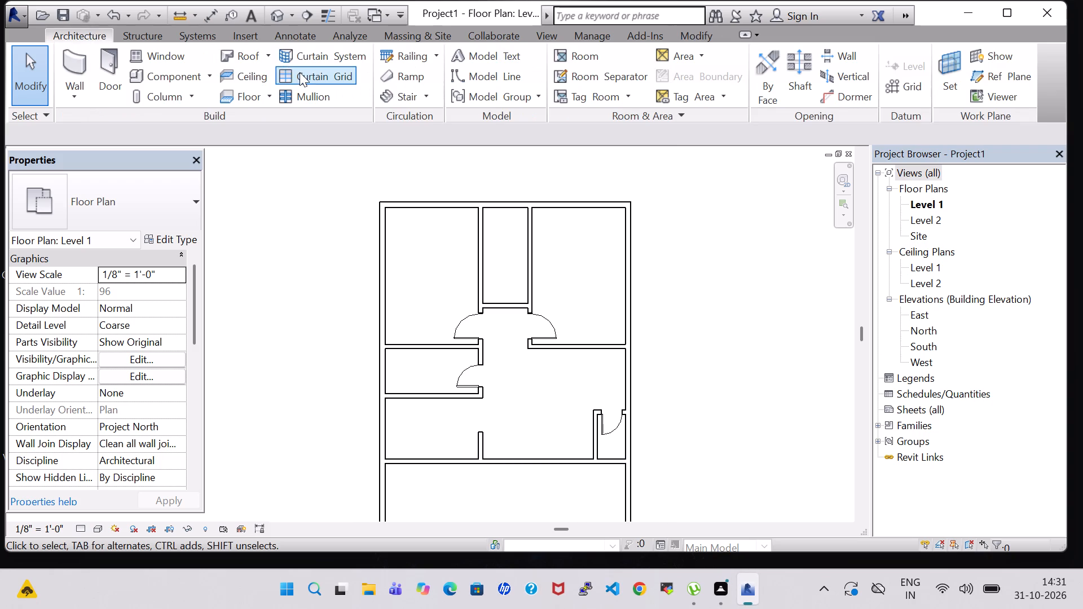
{"action": "left_click", "coordinate": [95, 81]}
{"action": "left_click", "coordinate": [689, 74]}
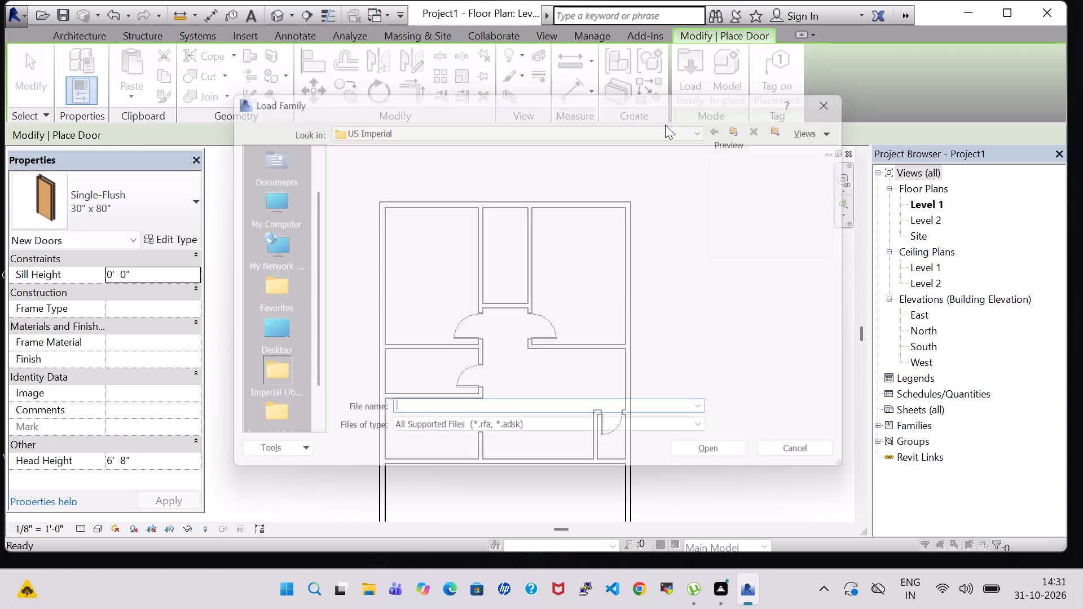
{"action": "double_click", "coordinate": [646, 306]}
{"action": "double_click", "coordinate": [626, 301]}
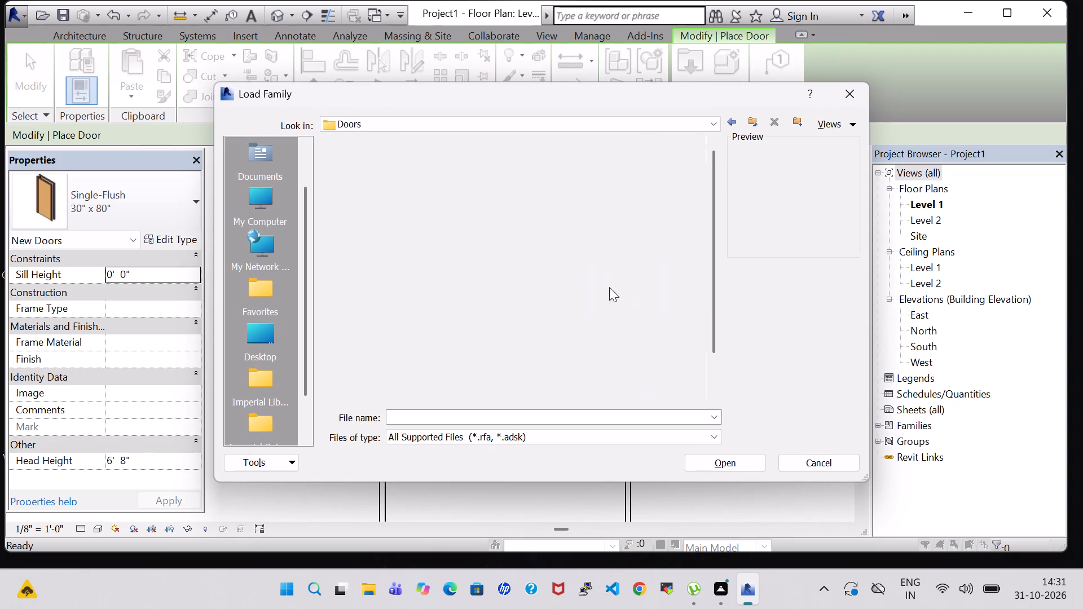
{"action": "double_click", "coordinate": [490, 210]}
{"action": "left_click", "coordinate": [380, 184]}
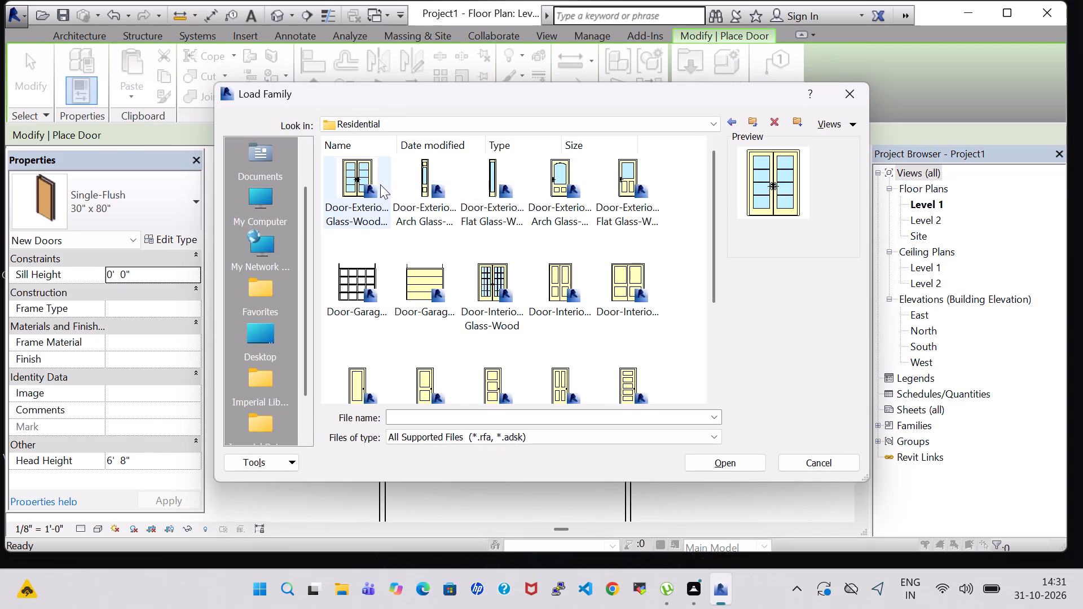
{"action": "left_click", "coordinate": [736, 456]}
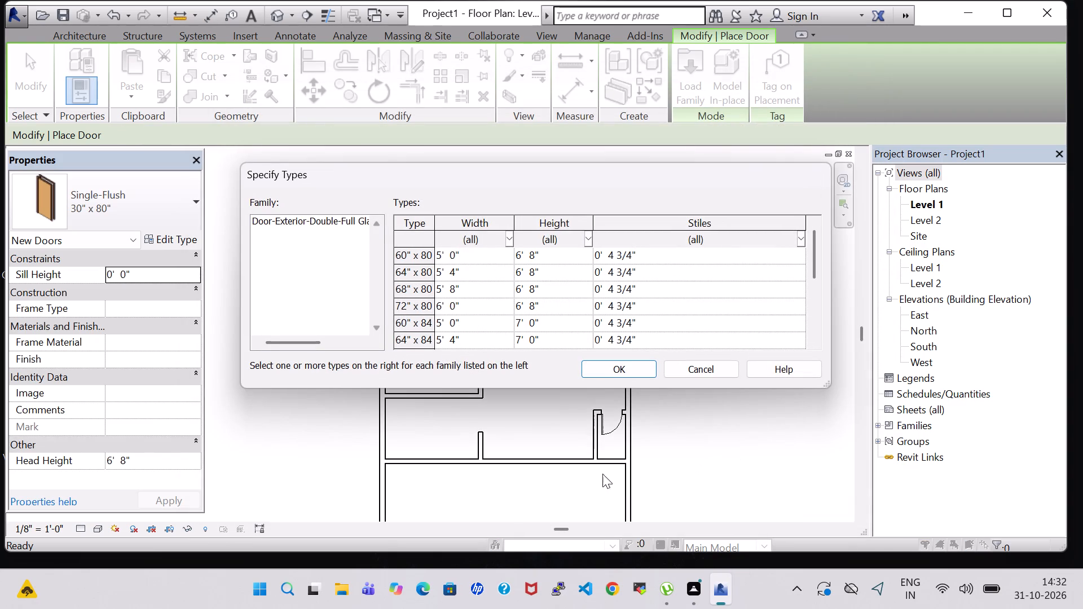
{"action": "left_click", "coordinate": [611, 377]}
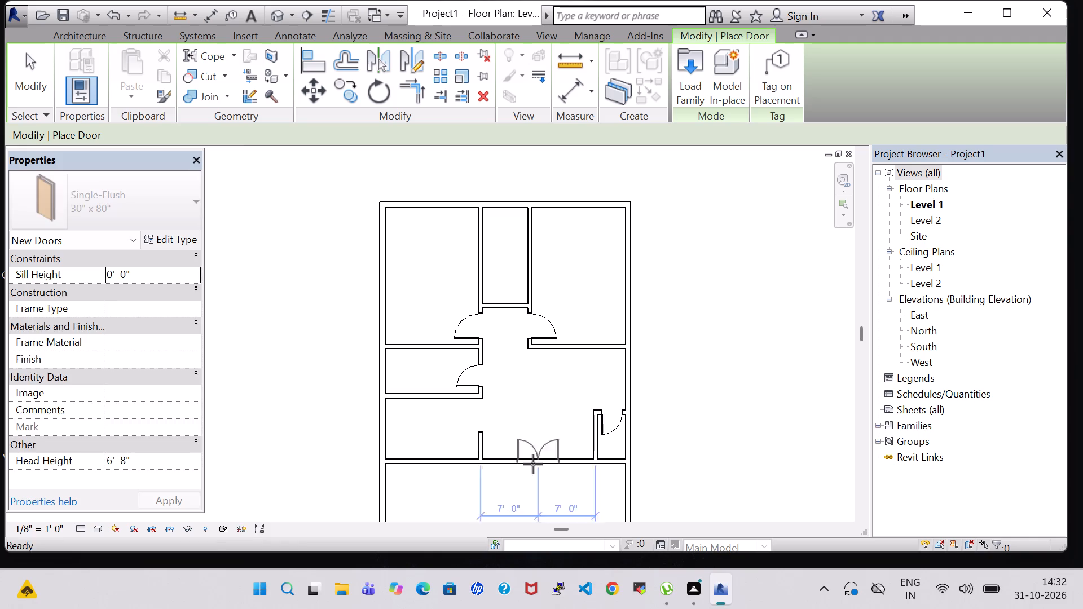
Place the 60" x 80" double glass door in the wall above the full-width bottom room, about 6'-1" from the central room's left wall, swinging upward.
{"action": "scroll", "coordinate": [531, 460], "scroll_direction": "up", "scroll_amount": 1}
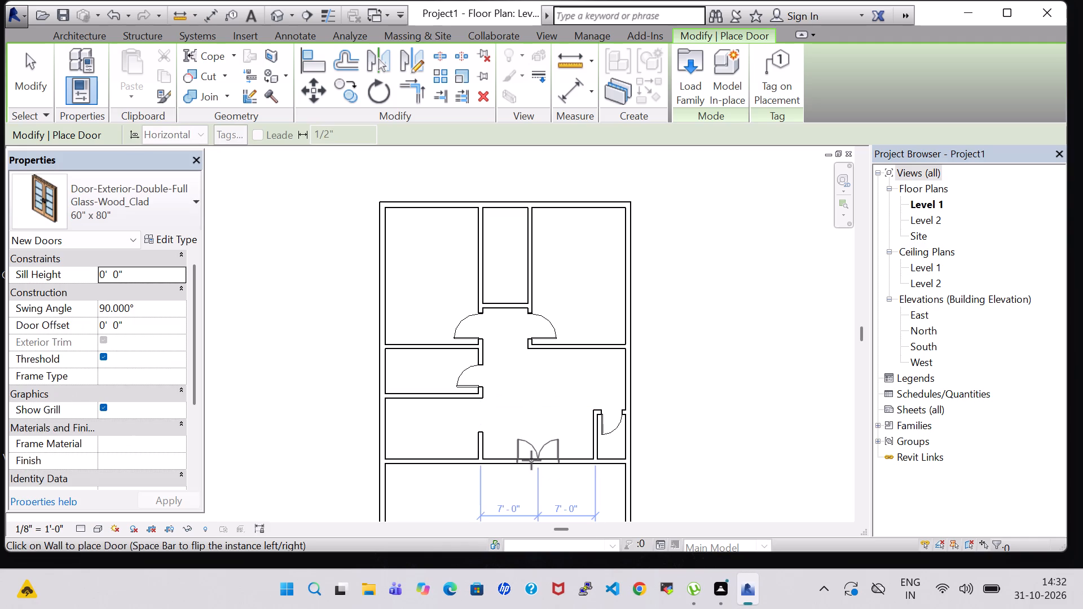
{"action": "scroll", "coordinate": [531, 460], "scroll_direction": "up", "scroll_amount": 3}
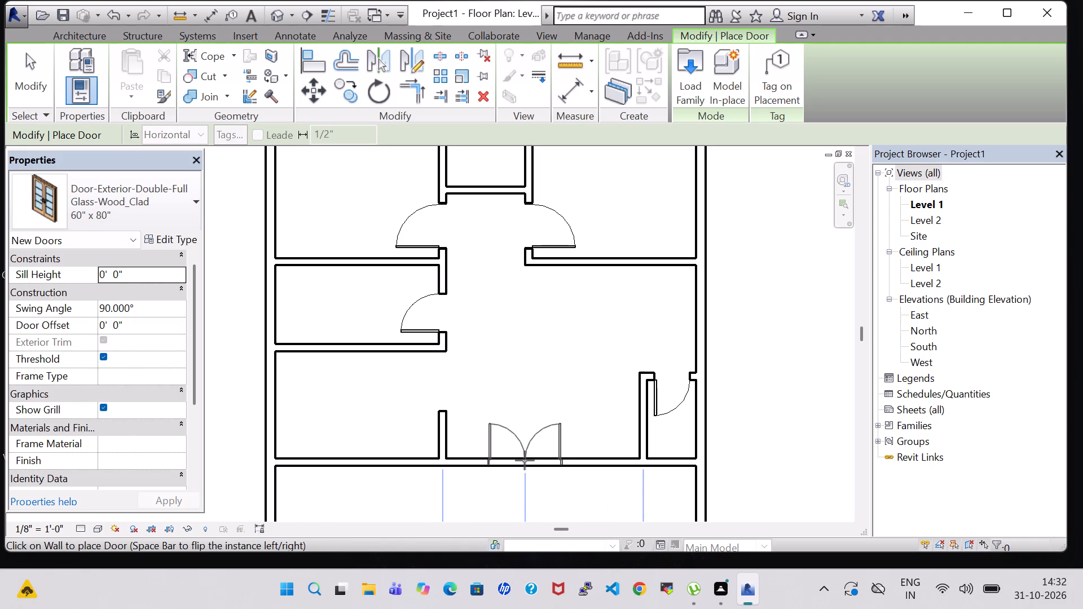
{"action": "left_click", "coordinate": [530, 461]}
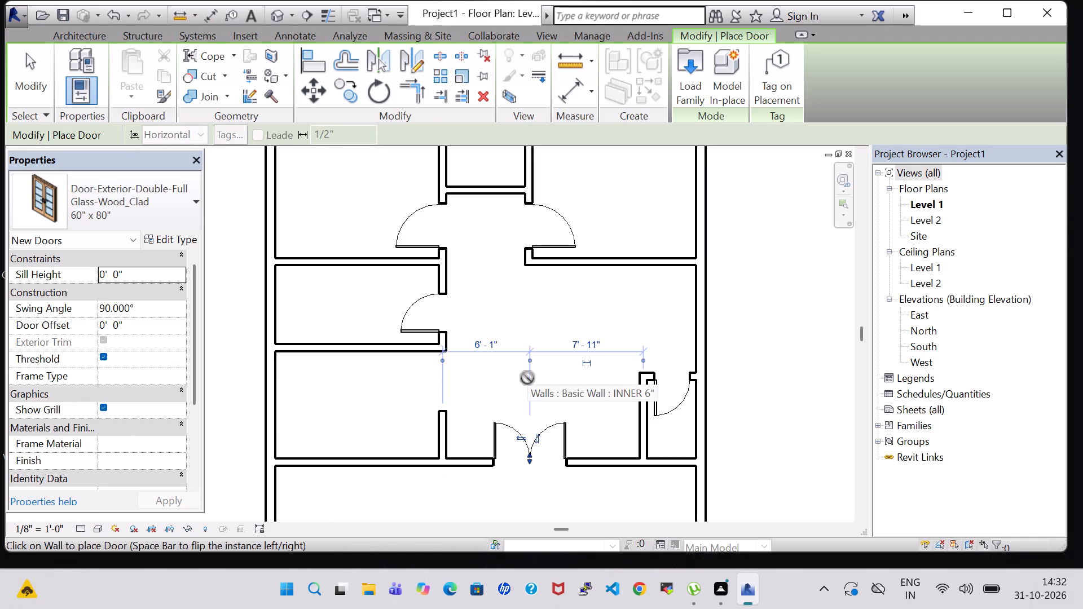
{"action": "key", "text": "Escape"}
{"action": "key", "text": "Escape"}
Split the right and left exterior walls where they meet the long horizontal wall above the full-width bottom room.
{"action": "scroll", "coordinate": [527, 376], "scroll_direction": "down", "scroll_amount": 5}
{"action": "middle_click_drag", "start_coordinate": [527, 376], "coordinate": [527, 352]}
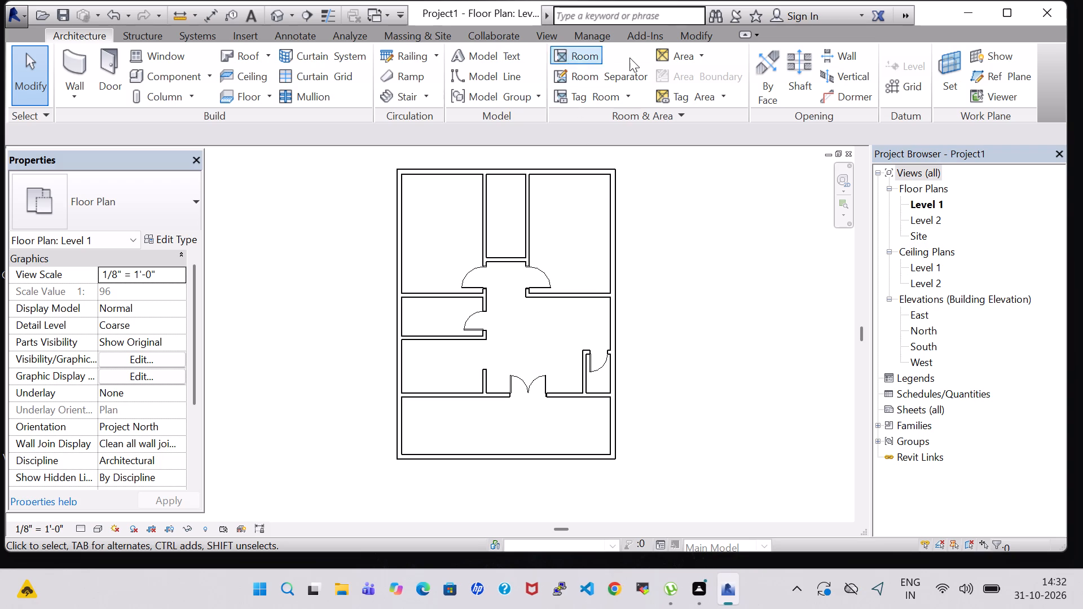
{"action": "left_click", "coordinate": [693, 33]}
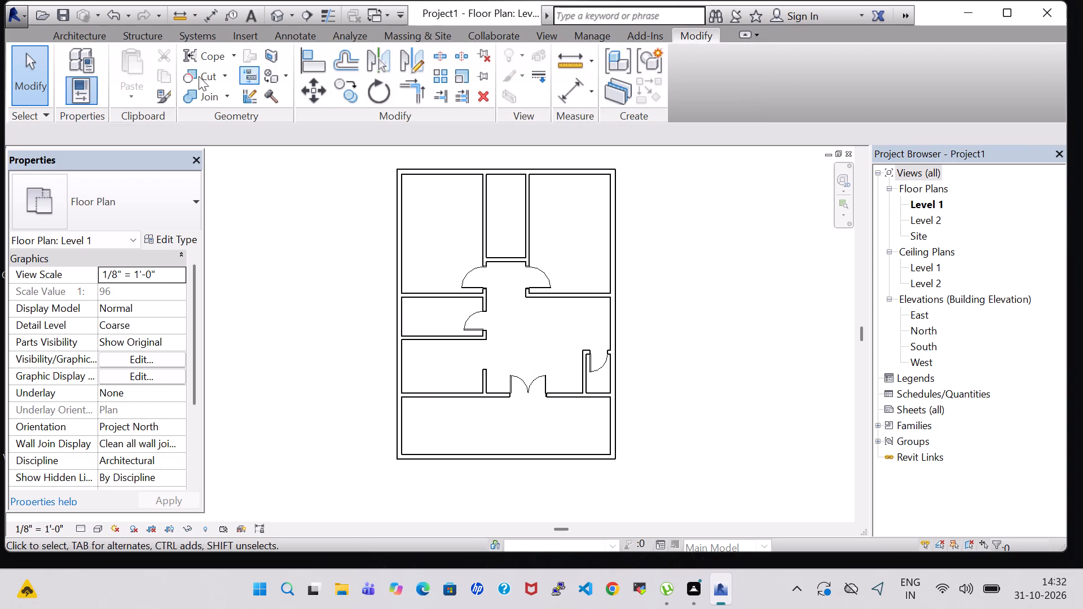
{"action": "left_click", "coordinate": [438, 48]}
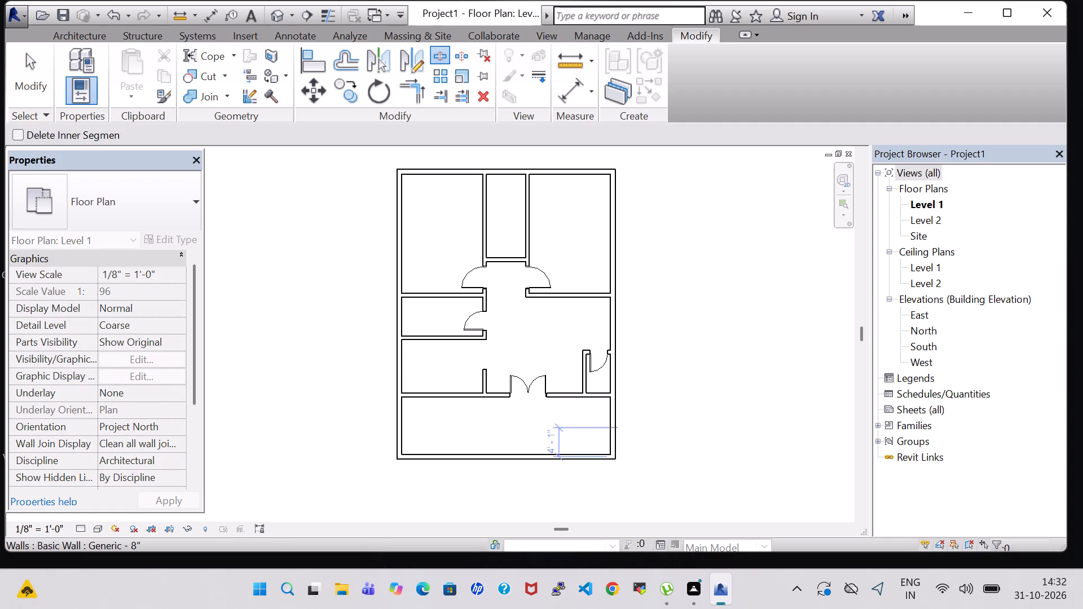
{"action": "left_click", "coordinate": [613, 399]}
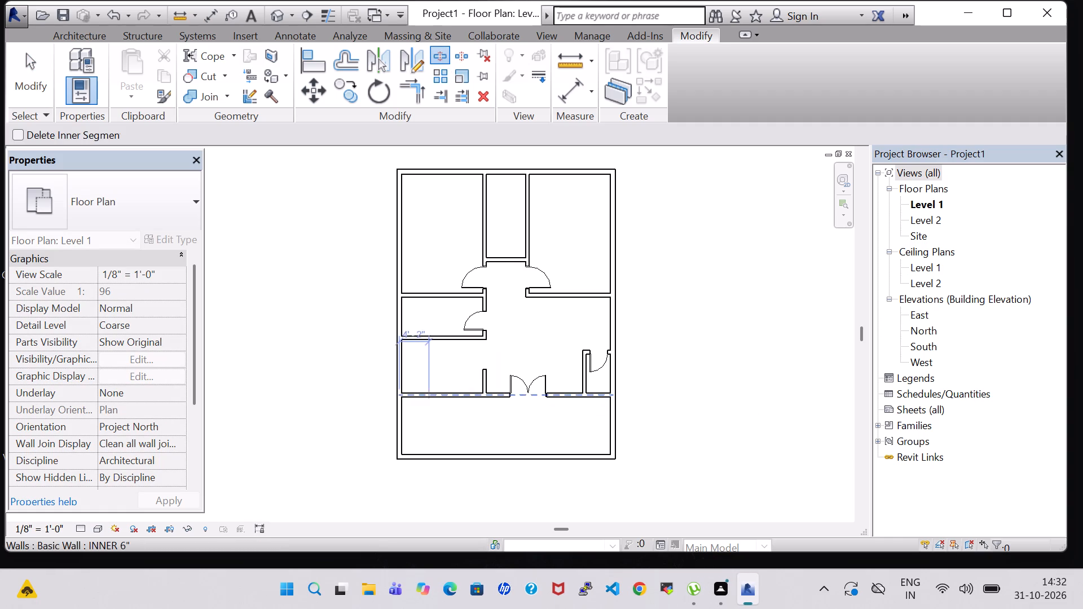
{"action": "left_click", "coordinate": [399, 396]}
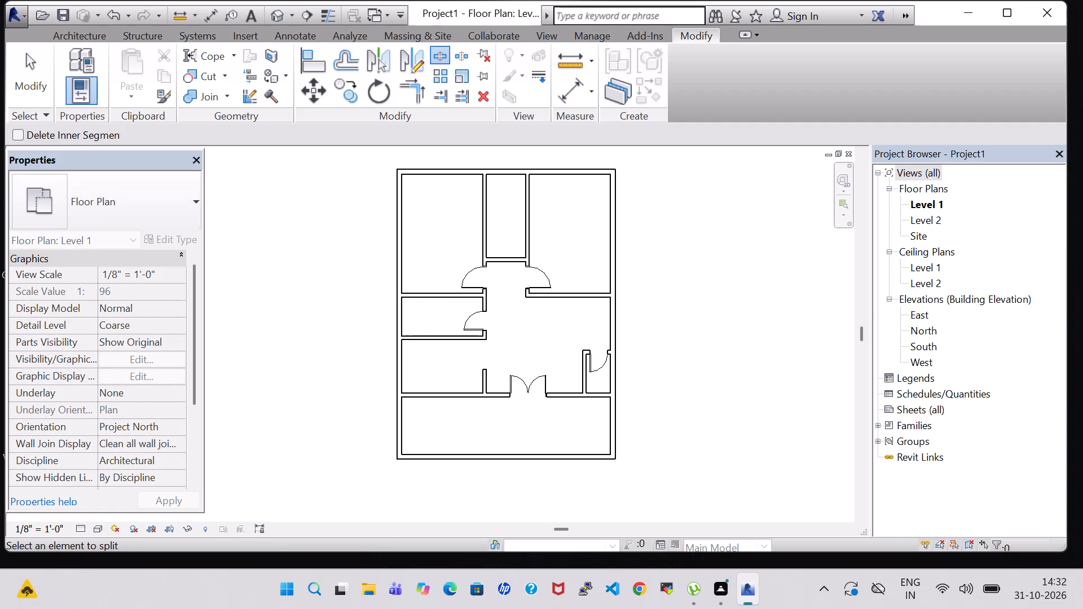
{"action": "key", "text": "Escape"}
{"action": "key", "text": "Escape"}
{"action": "key", "text": "Escape"}
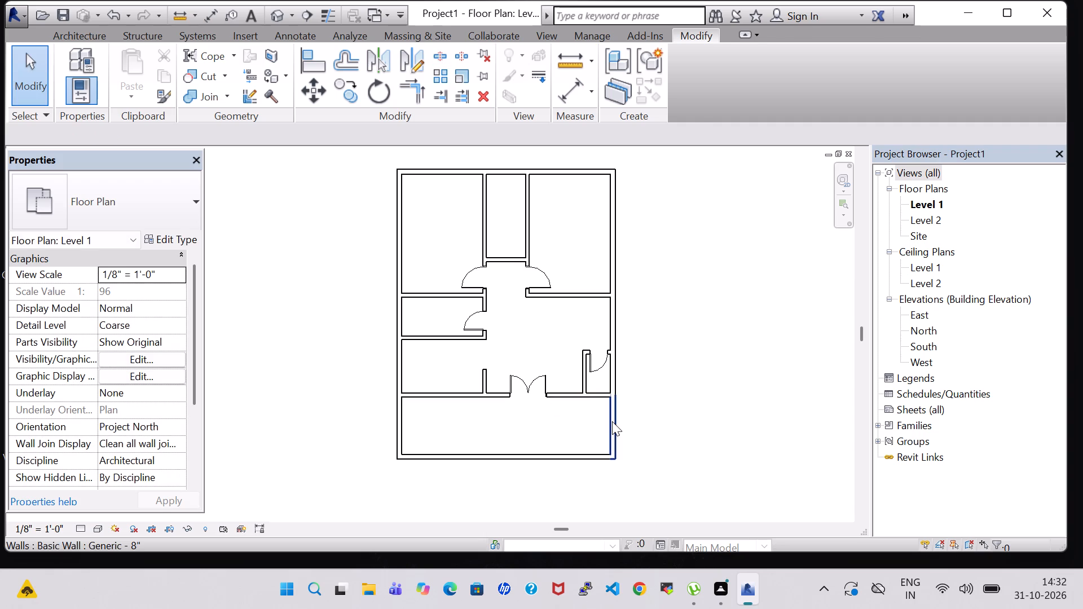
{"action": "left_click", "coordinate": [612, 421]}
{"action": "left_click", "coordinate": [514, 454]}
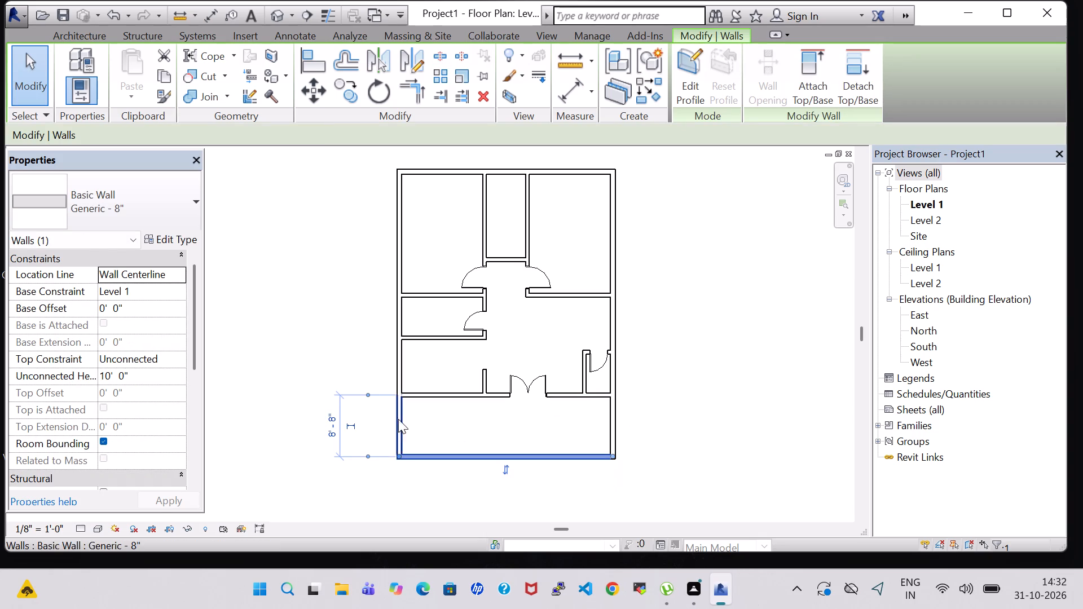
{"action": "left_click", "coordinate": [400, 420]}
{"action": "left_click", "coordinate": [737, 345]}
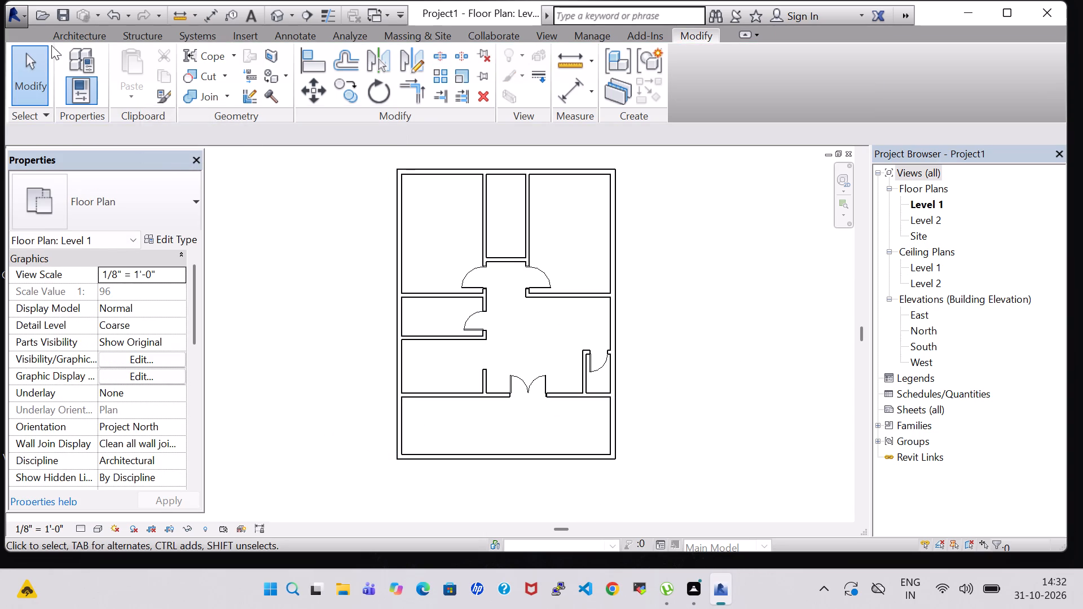
Load the Casement 3x3 with Trim window family from the US Imperial library's Windows folder.
{"action": "left_click", "coordinate": [95, 39]}
{"action": "left_click", "coordinate": [161, 48]}
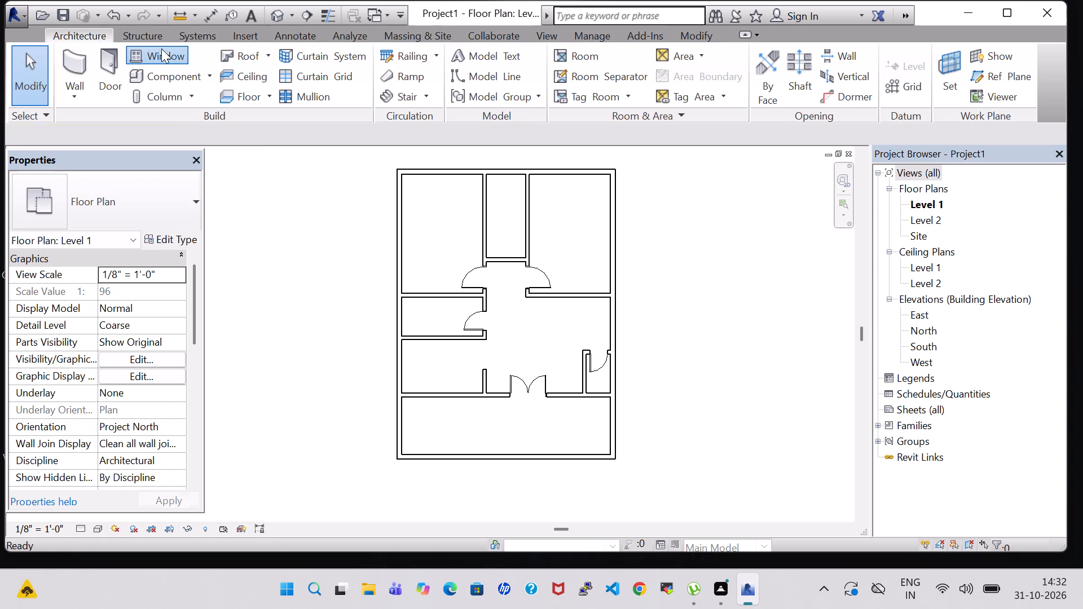
{"action": "left_click", "coordinate": [684, 73]}
{"action": "double_click", "coordinate": [636, 284]}
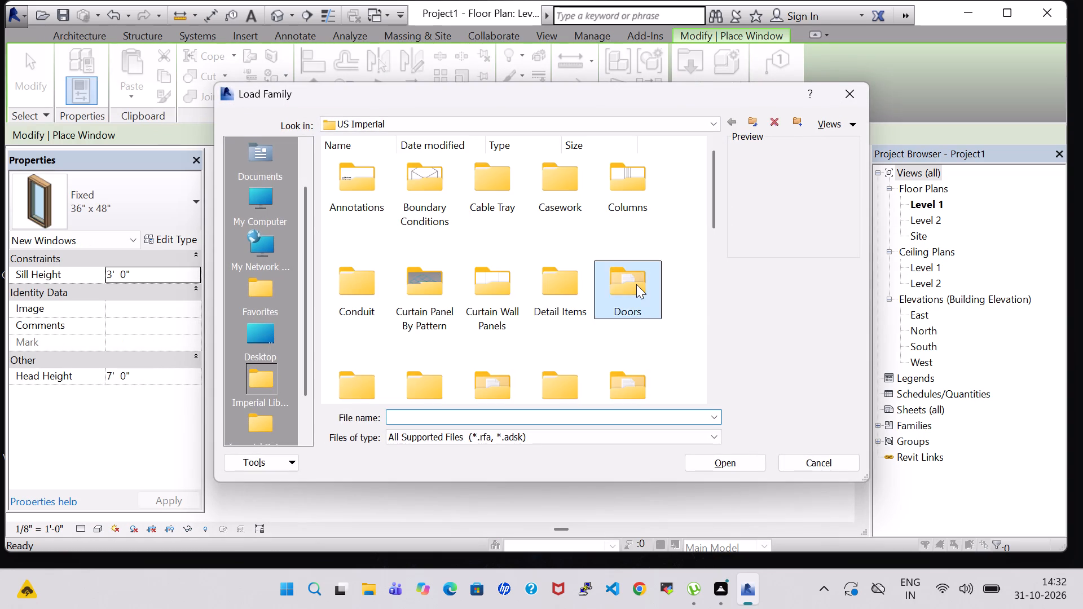
{"action": "left_click", "coordinate": [730, 125]}
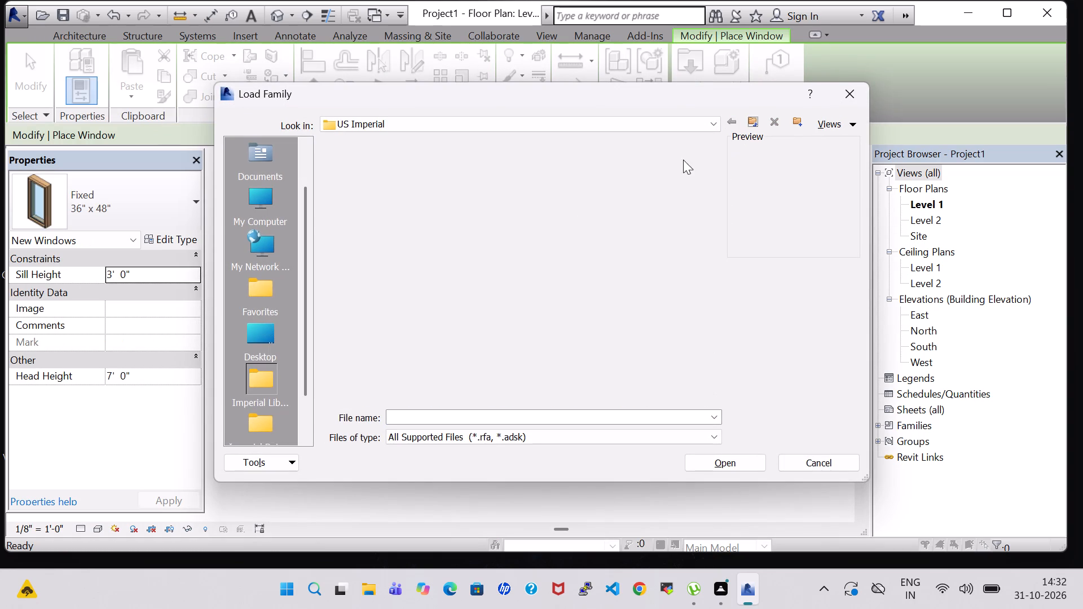
{"action": "left_click", "coordinate": [500, 201]}
{"action": "key", "text": "w"}
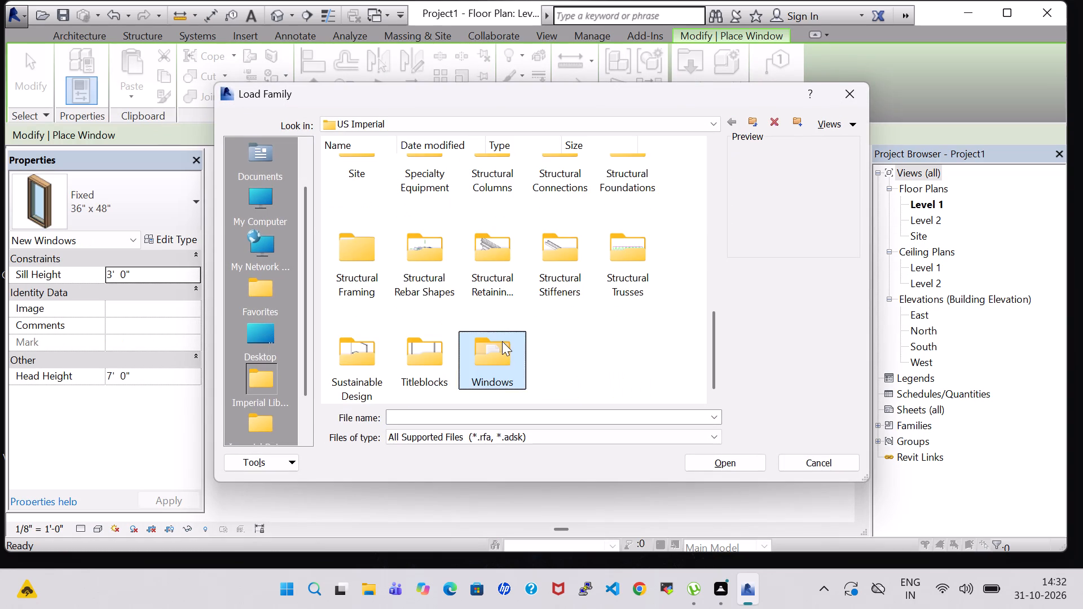
{"action": "double_click", "coordinate": [502, 341]}
{"action": "left_click", "coordinate": [498, 184]}
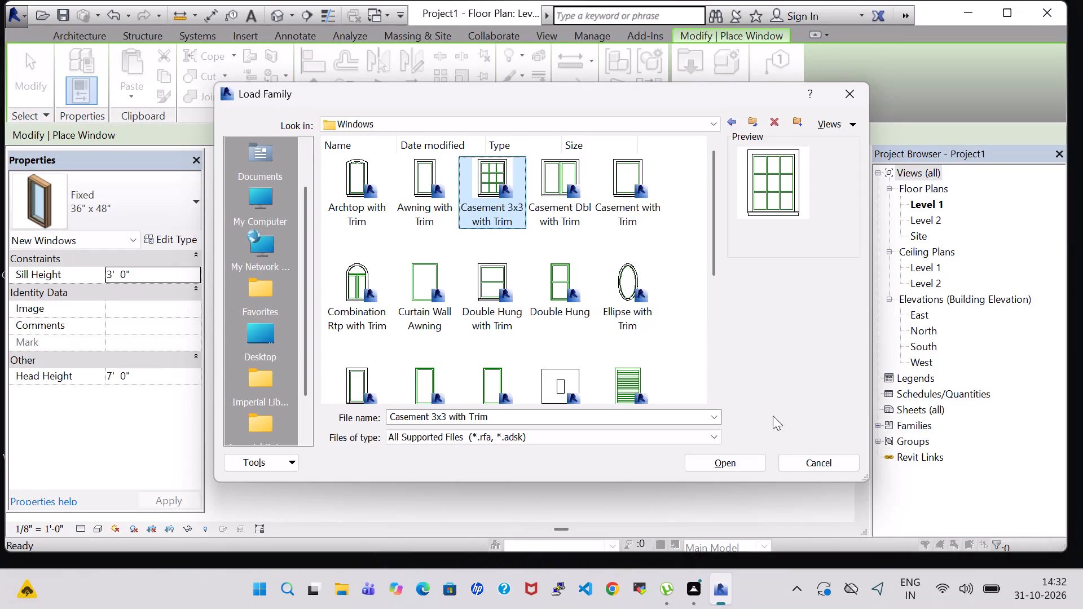
{"action": "left_click", "coordinate": [751, 465]}
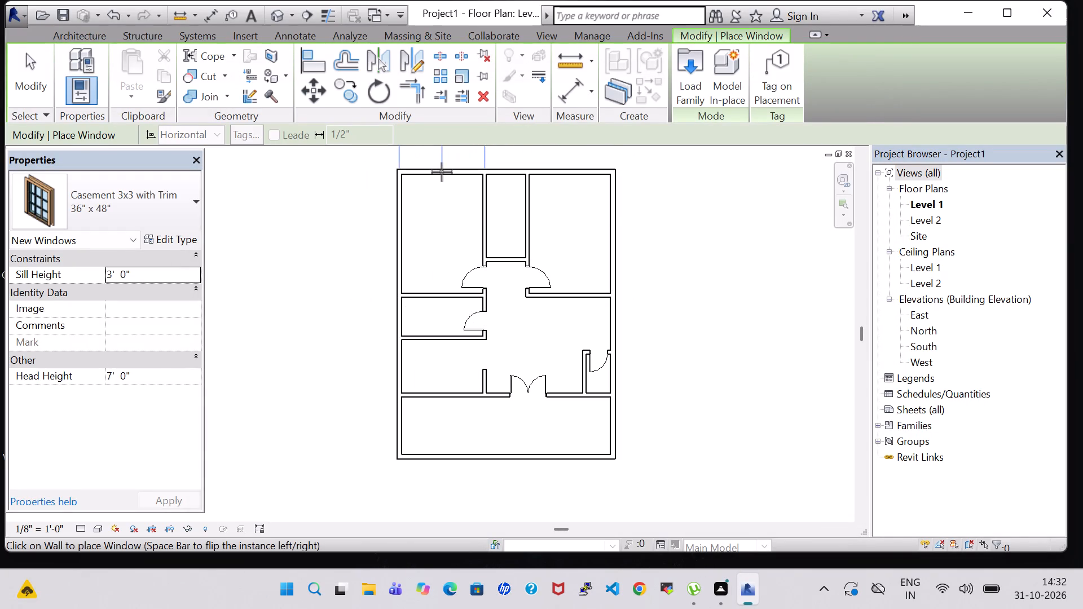
Place 36" x 48" casement windows in the upper-left room: mid-span in its top wall and about 4'-8" above its lower wall in the left wall.
{"action": "scroll", "coordinate": [432, 164], "scroll_direction": "up", "scroll_amount": 5}
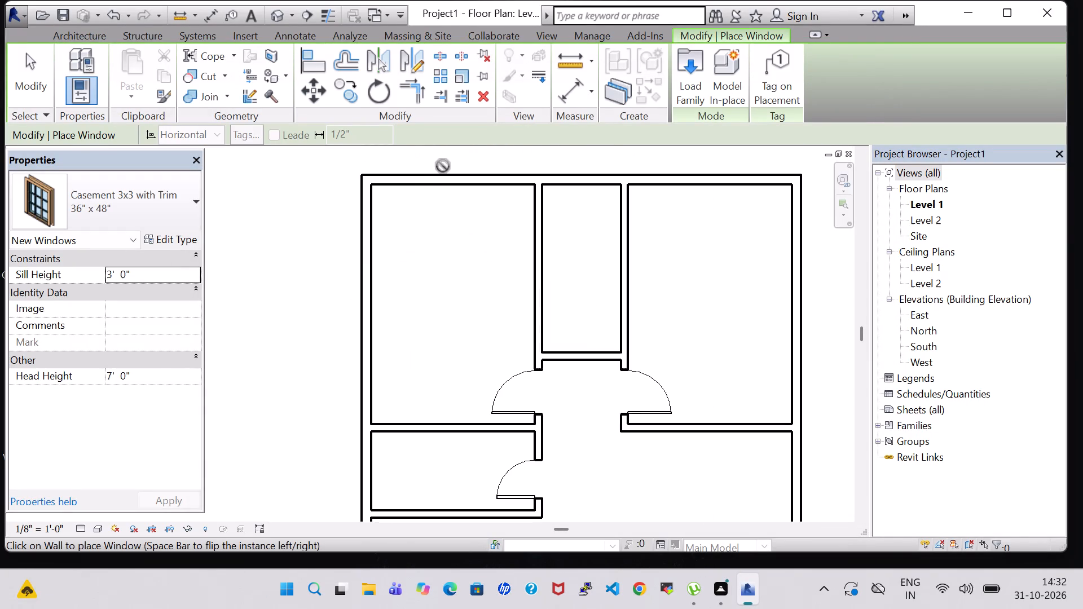
{"action": "left_click", "coordinate": [457, 174]}
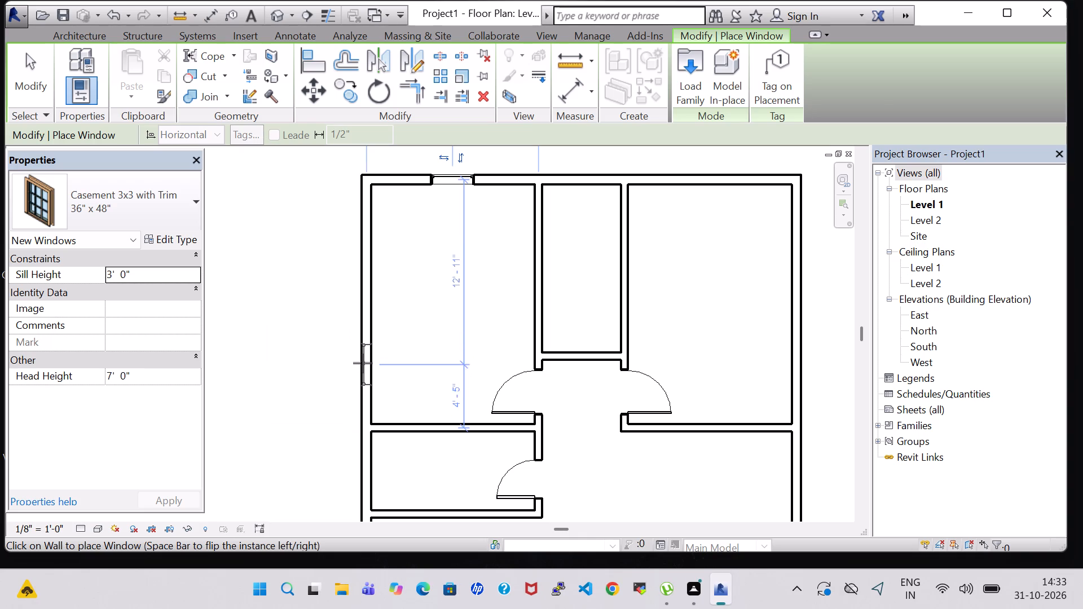
{"action": "left_click", "coordinate": [363, 361]}
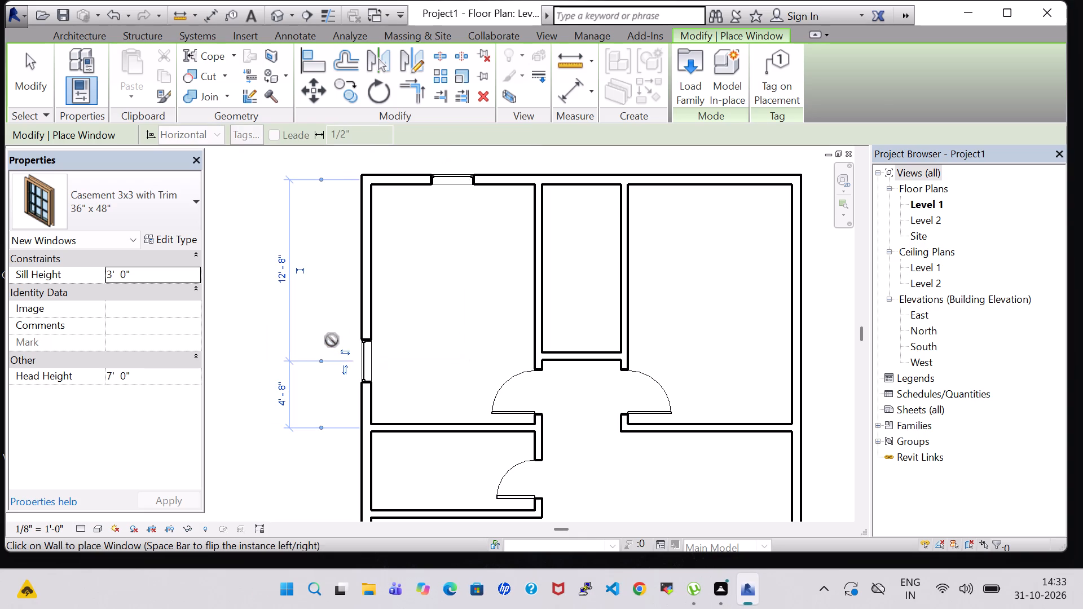
{"action": "key", "text": "Escape"}
{"action": "key", "text": "Escape"}
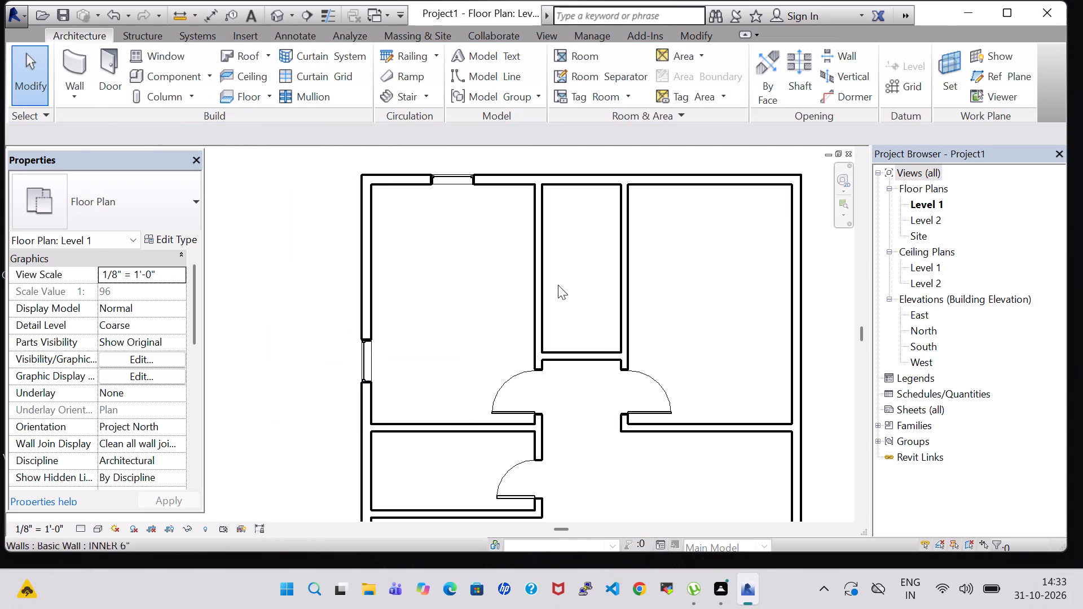
Place 36" x 48" casement windows in the lower-left room: centred in its left wall, and in its bottom wall about 3'-2" from the stub partition.
{"action": "scroll", "coordinate": [563, 276], "scroll_direction": "down", "scroll_amount": 4}
{"action": "middle_click_drag", "start_coordinate": [563, 276], "coordinate": [565, 135]}
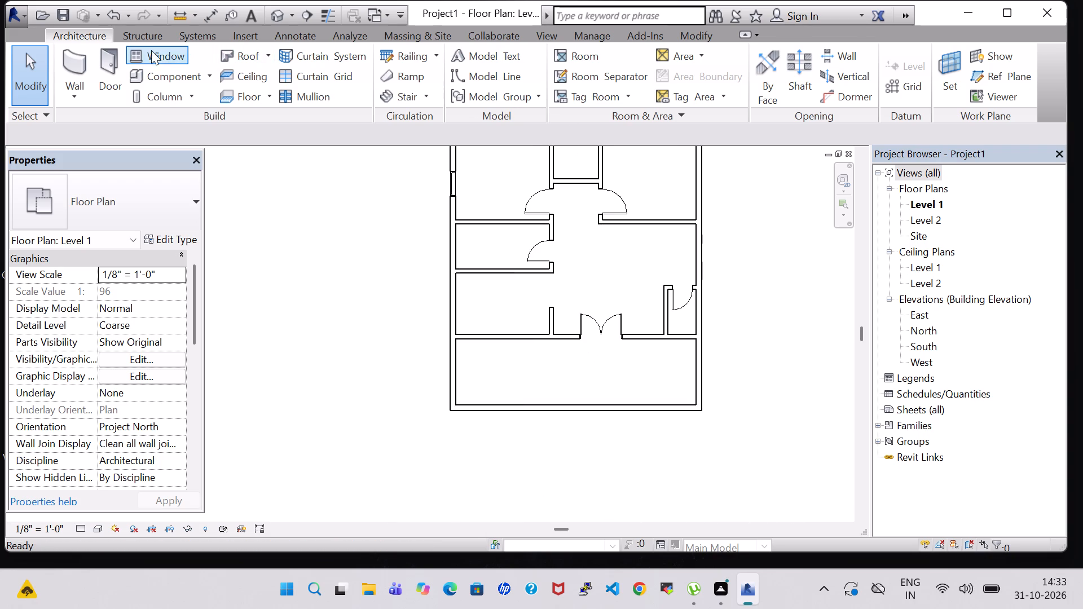
{"action": "left_click", "coordinate": [168, 58]}
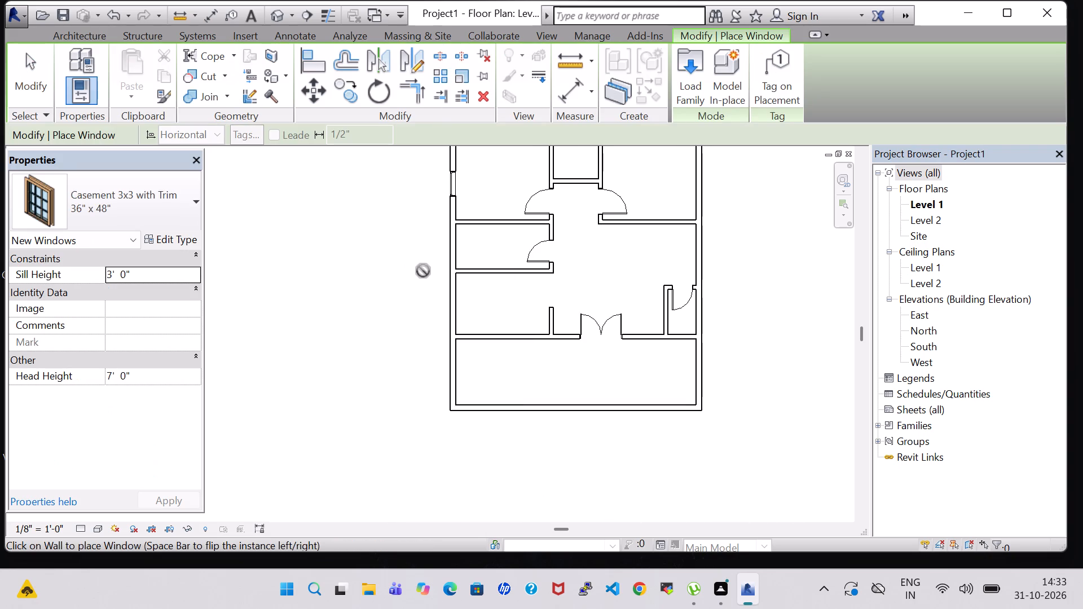
{"action": "left_click", "coordinate": [452, 307]}
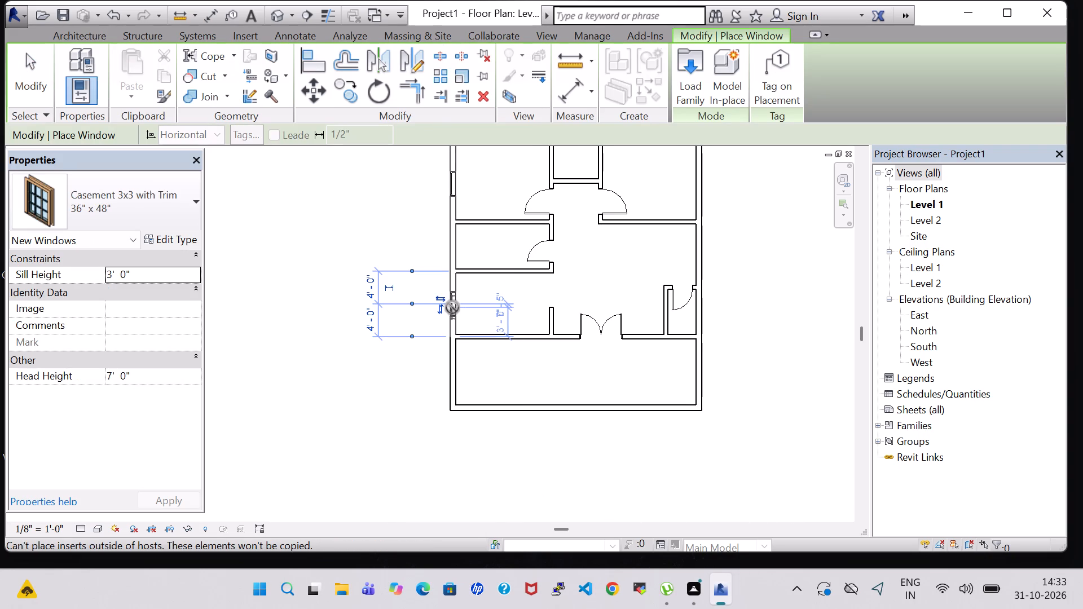
{"action": "left_click", "coordinate": [525, 339]}
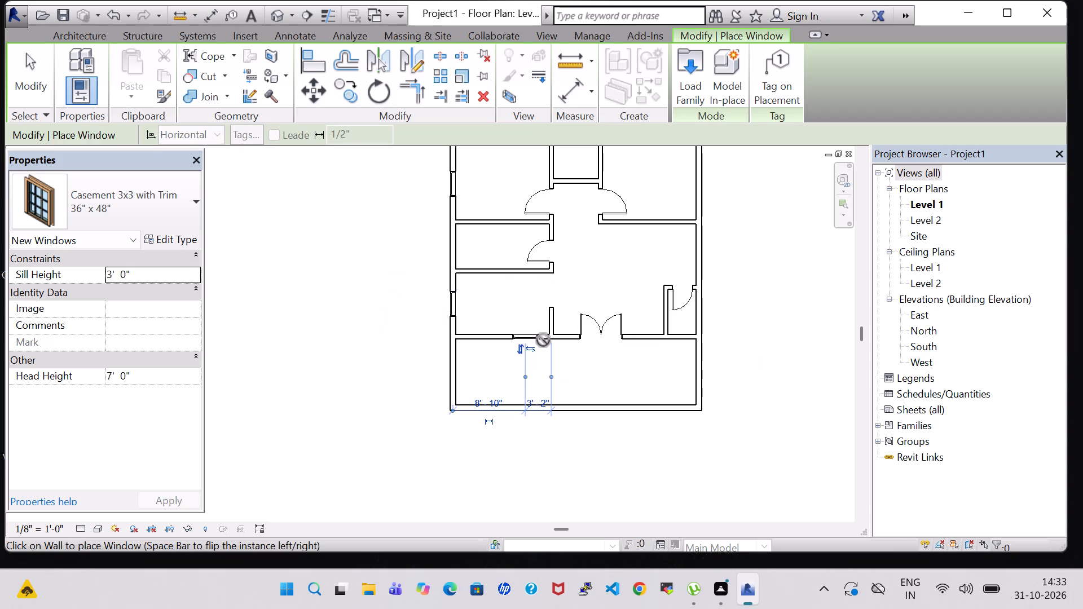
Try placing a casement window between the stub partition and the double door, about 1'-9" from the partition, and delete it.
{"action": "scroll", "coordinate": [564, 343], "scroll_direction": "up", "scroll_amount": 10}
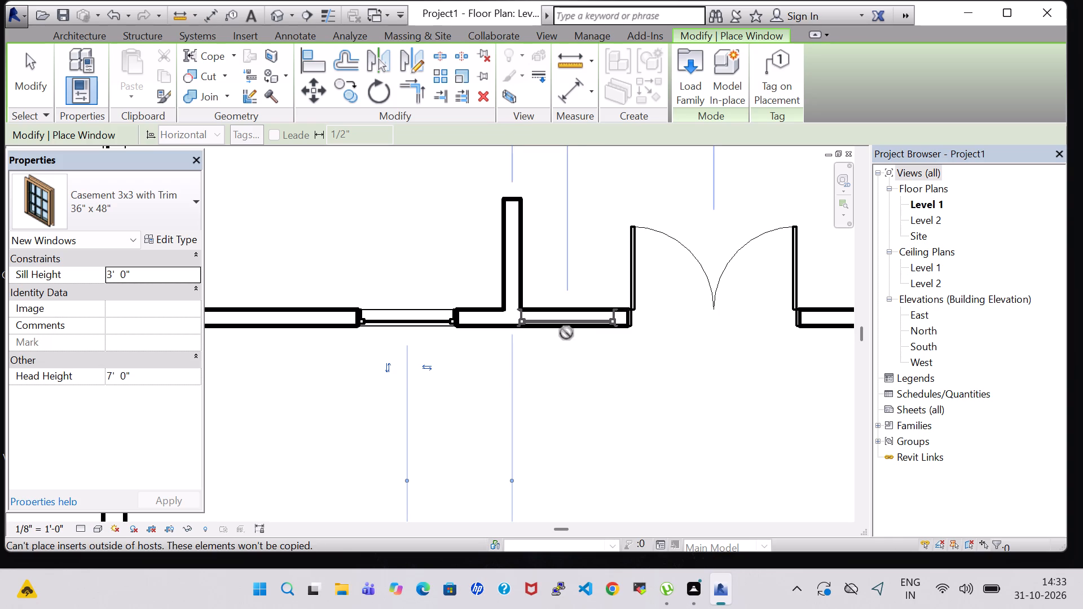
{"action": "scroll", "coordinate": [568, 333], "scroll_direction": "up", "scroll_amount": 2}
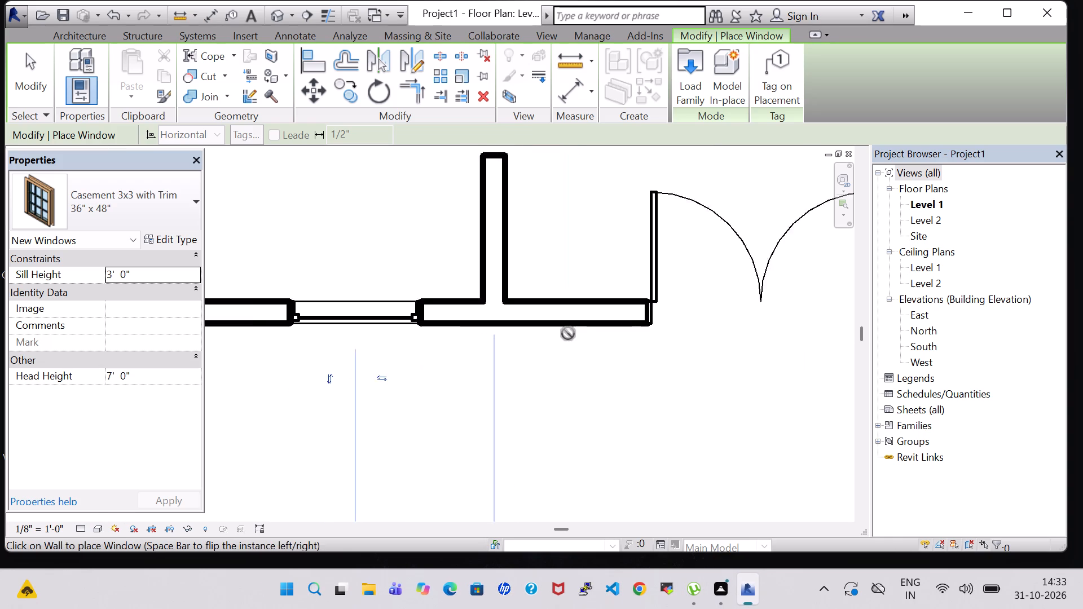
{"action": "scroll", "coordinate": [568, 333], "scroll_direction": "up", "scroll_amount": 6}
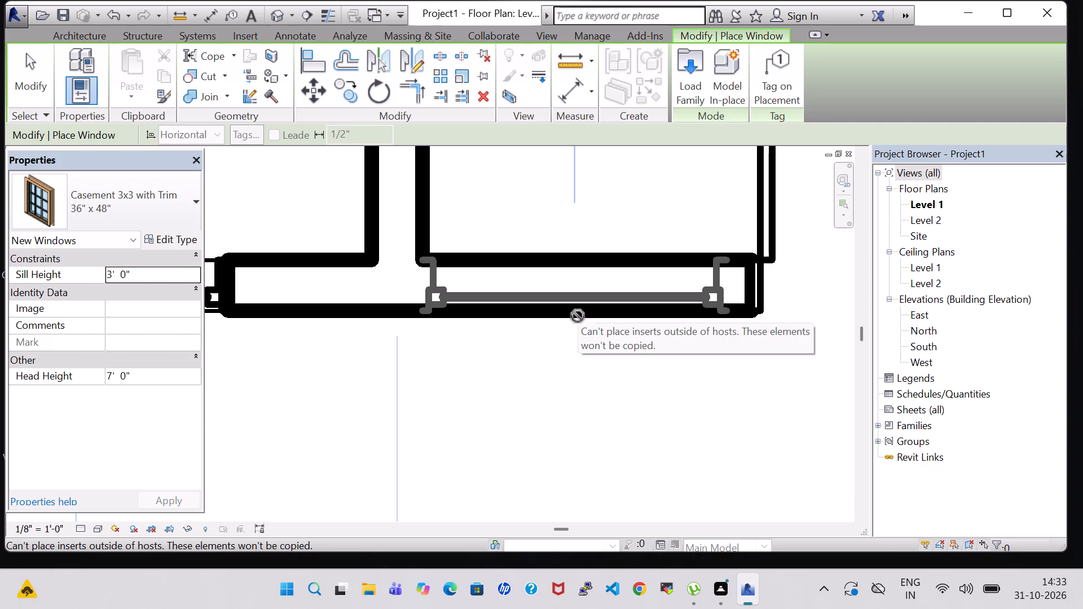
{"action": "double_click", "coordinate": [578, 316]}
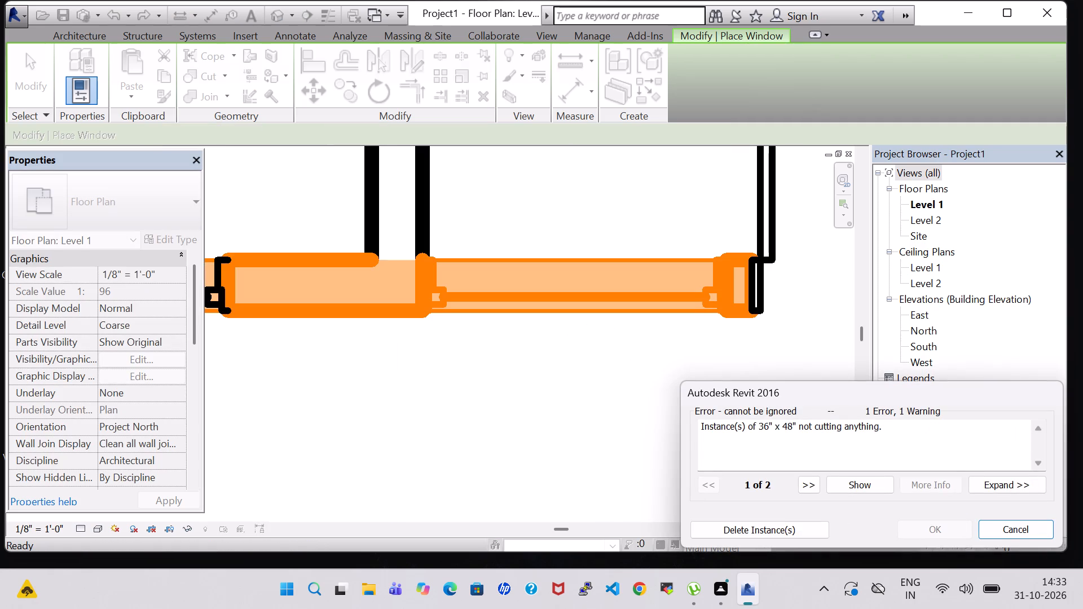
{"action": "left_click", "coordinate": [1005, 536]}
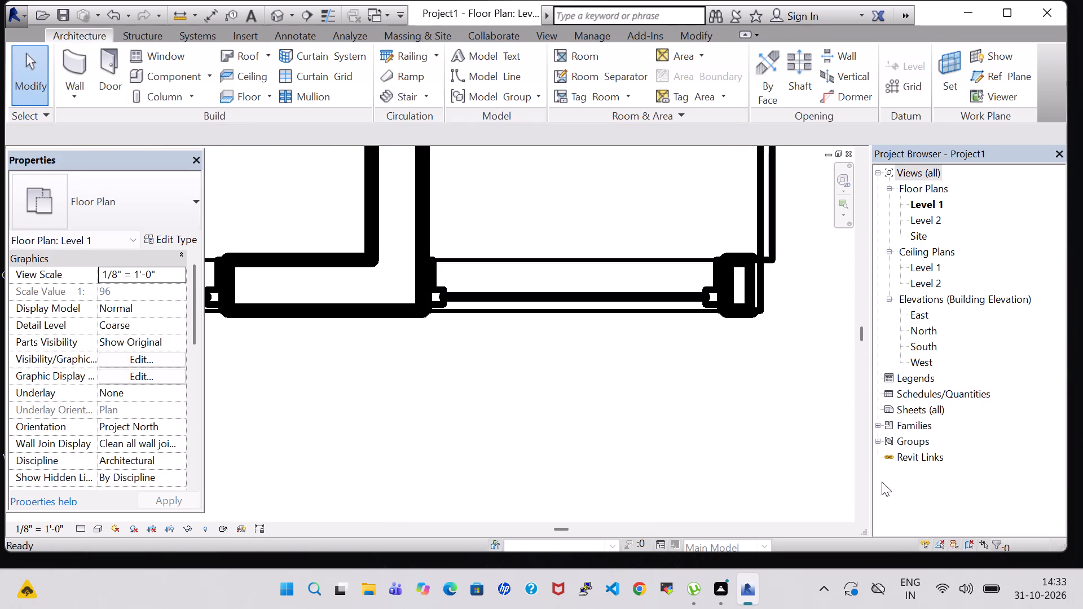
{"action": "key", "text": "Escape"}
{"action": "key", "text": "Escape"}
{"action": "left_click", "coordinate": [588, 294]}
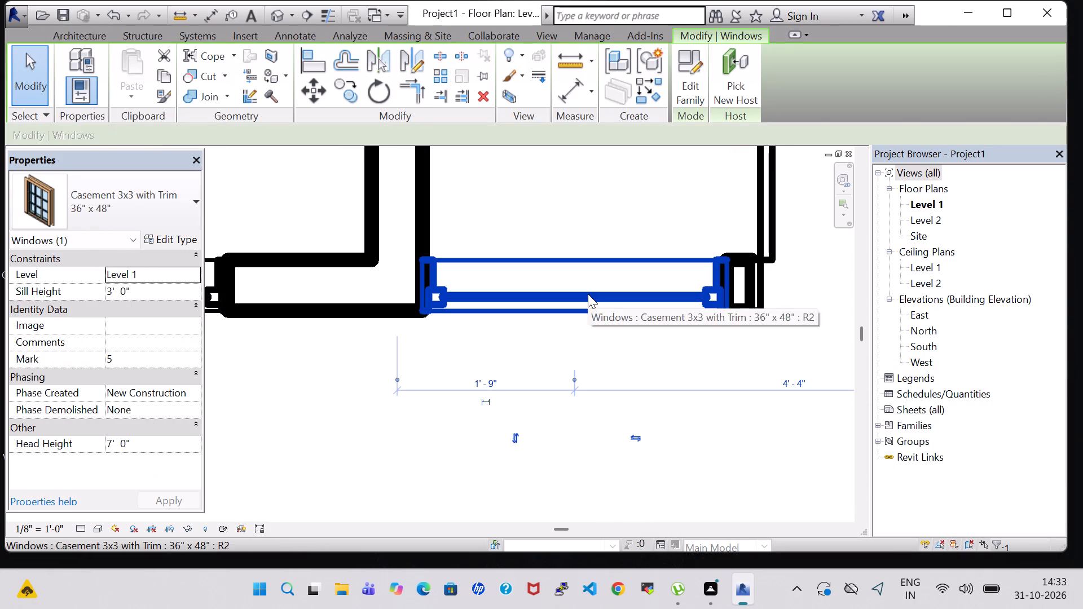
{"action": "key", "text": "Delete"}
Nudge the double glass door rightward along its wall to about 6'-9" from the stub partition.
{"action": "scroll", "coordinate": [588, 294], "scroll_direction": "down", "scroll_amount": 12}
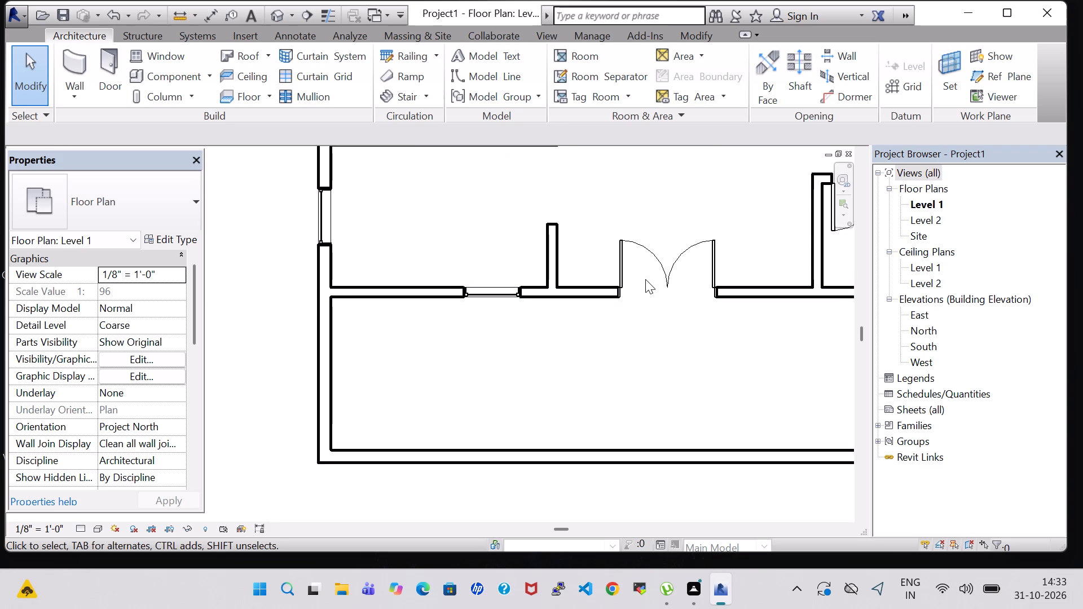
{"action": "left_click", "coordinate": [645, 279]}
{"action": "left_click", "coordinate": [658, 276]}
{"action": "left_click", "coordinate": [662, 276]}
{"action": "key", "text": "Right"}
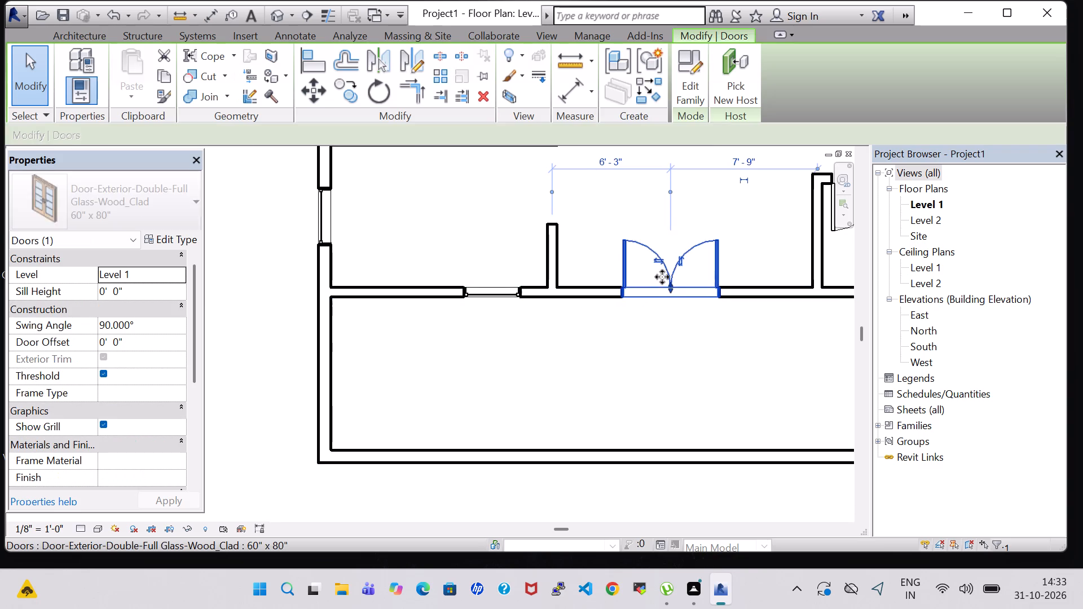
{"action": "key", "text": "Right"}
{"action": "key", "text": "Right"}
{"action": "key", "text": "Right"}
{"action": "left_click", "coordinate": [644, 361]}
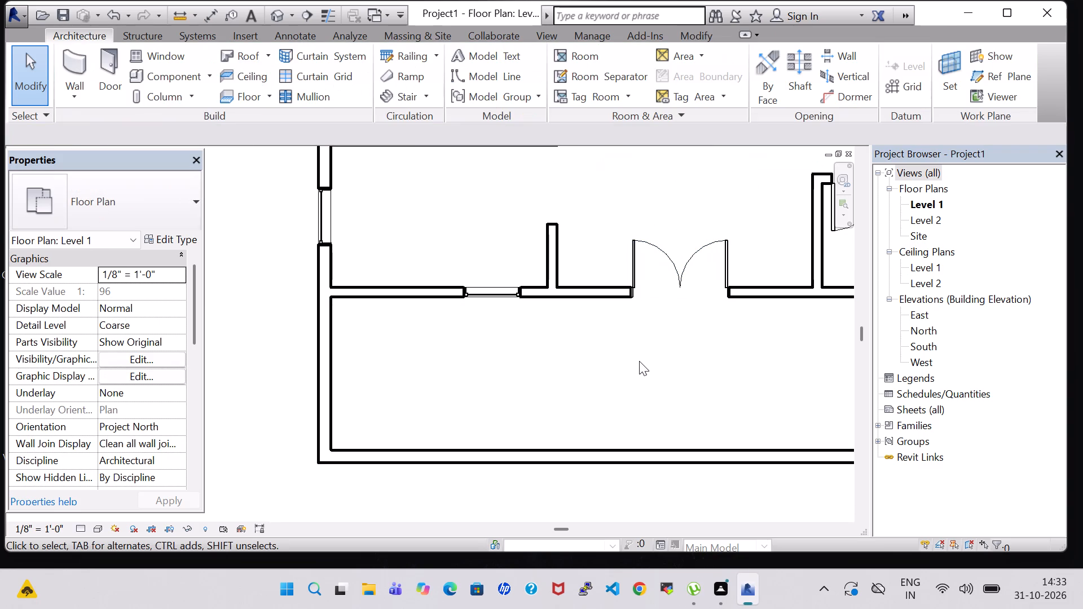
Place a 36" x 48" casement window on each side of the double door, each about 2'-4" from the adjacent partition.
{"action": "left_click", "coordinate": [154, 60]}
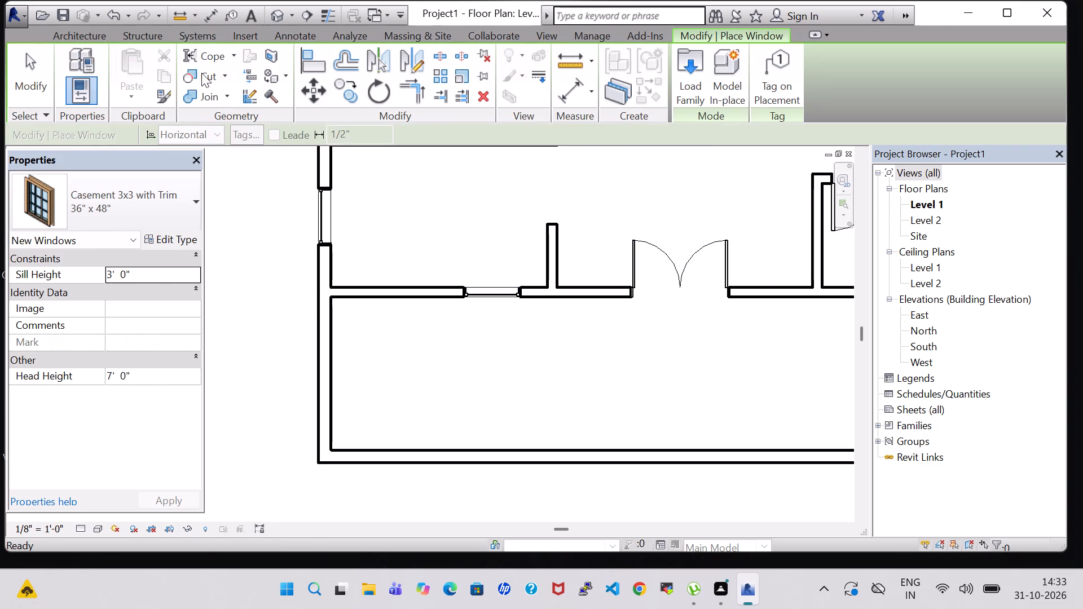
{"action": "left_click", "coordinate": [596, 299]}
{"action": "left_click", "coordinate": [773, 301]}
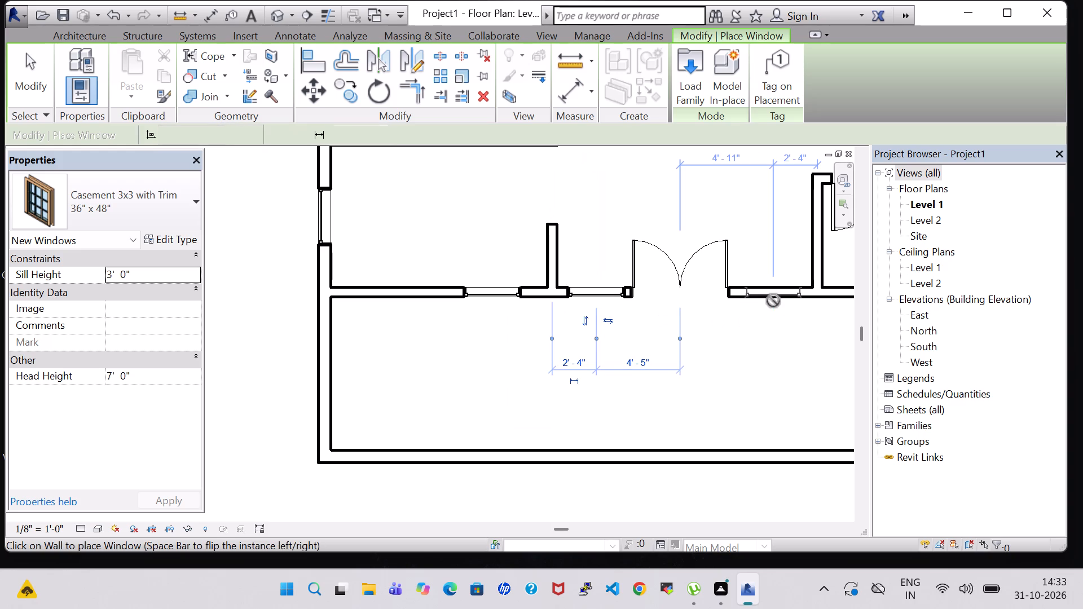
Place a 36" x 48" casement window in the central room's right exterior wall, about 3'-4" below the upper-right room's lower wall.
{"action": "middle_click_drag", "start_coordinate": [747, 359], "coordinate": [635, 376]}
{"action": "middle_click_drag", "start_coordinate": [543, 390], "coordinate": [520, 395]}
{"action": "middle_click_drag", "start_coordinate": [473, 407], "coordinate": [342, 440]}
{"action": "middle_click_drag", "start_coordinate": [574, 348], "coordinate": [540, 484]}
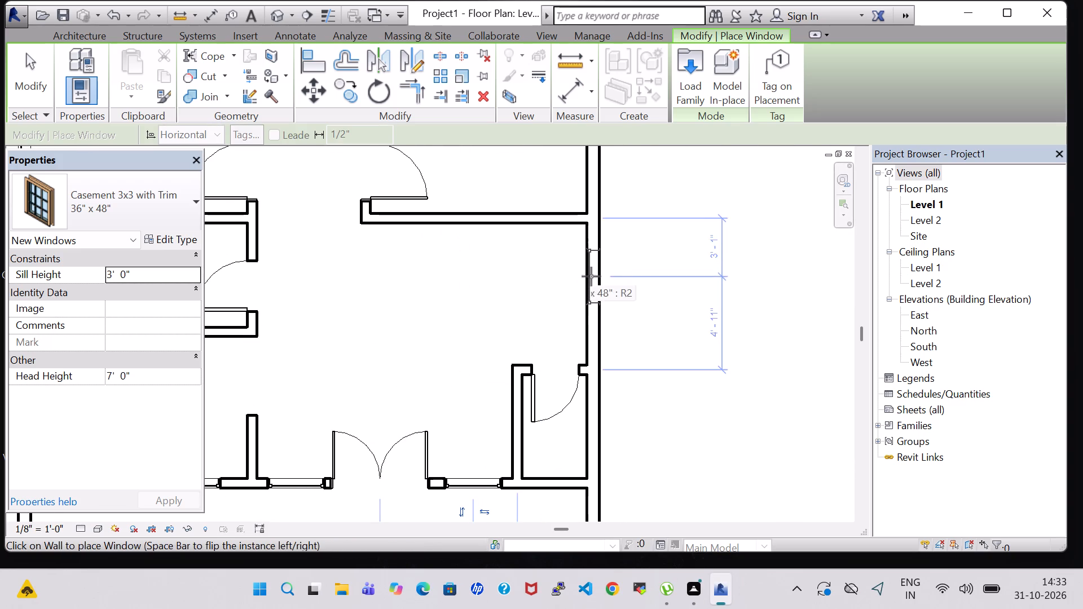
{"action": "left_click", "coordinate": [604, 281]}
Place casement windows in the upper-right room: right wall, about 5'-1" above its lower wall, and top wall, about 3'-0" from the right wall.
{"action": "middle_click_drag", "start_coordinate": [610, 266], "coordinate": [610, 423]}
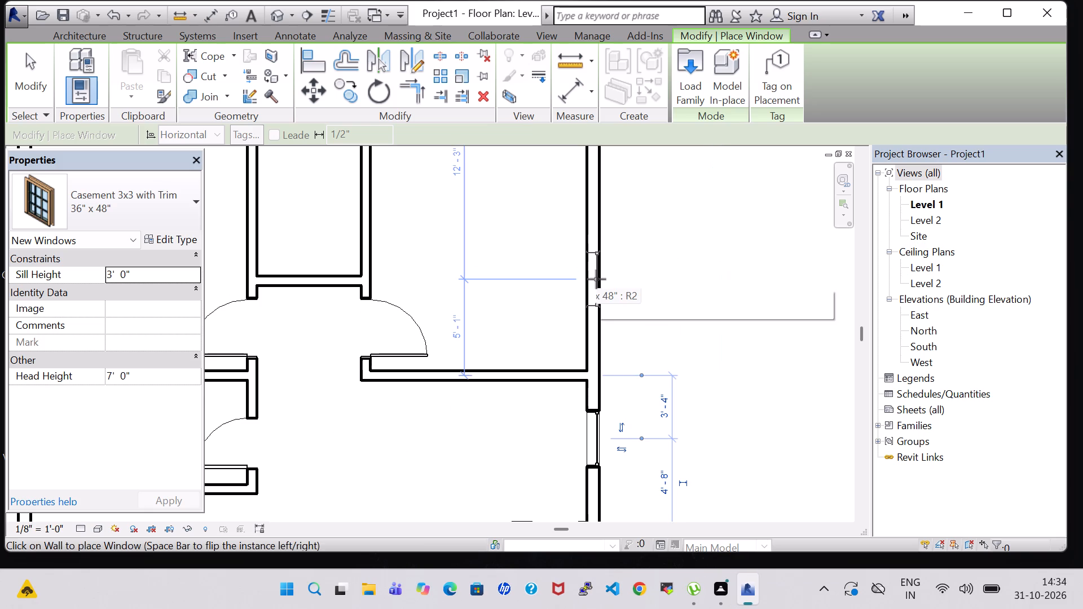
{"action": "left_click", "coordinate": [596, 279]}
{"action": "middle_click_drag", "start_coordinate": [634, 211], "coordinate": [634, 368]}
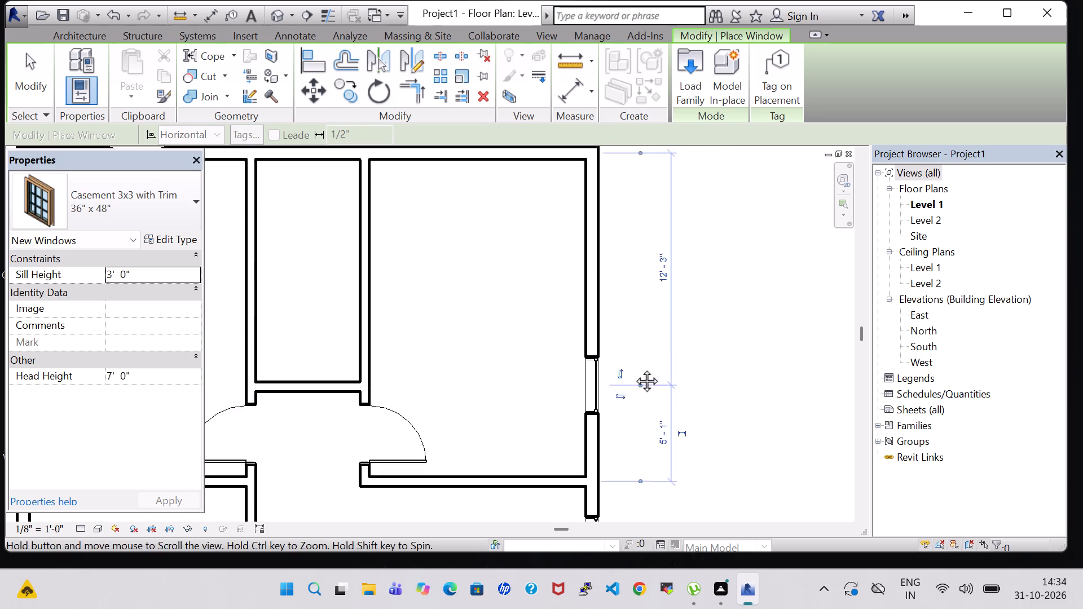
{"action": "middle_click_drag", "start_coordinate": [634, 368], "coordinate": [634, 460]}
{"action": "left_click", "coordinate": [537, 290]}
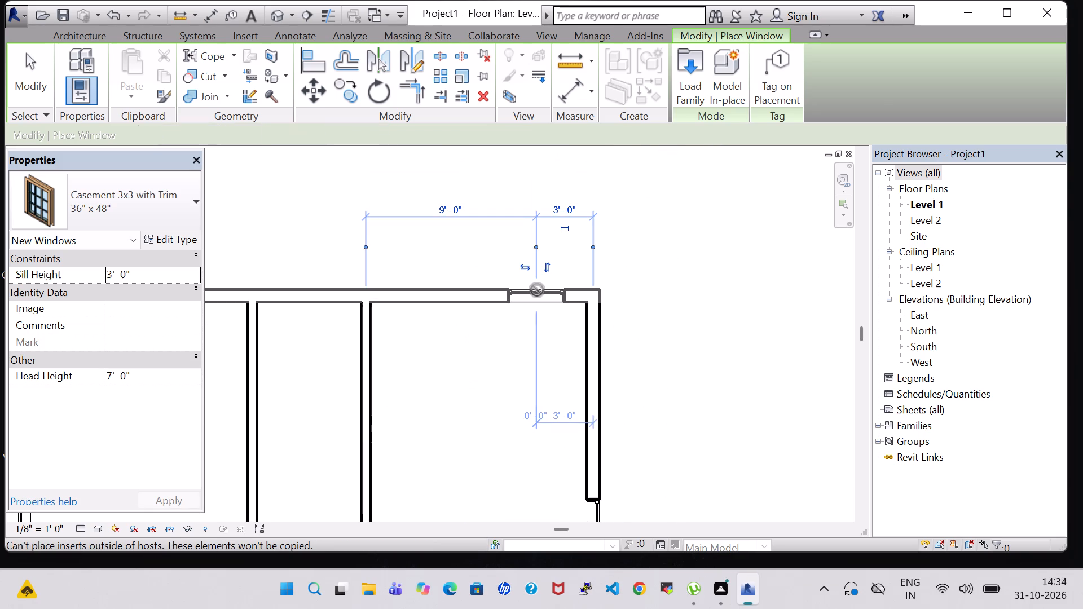
{"action": "scroll", "coordinate": [519, 319], "scroll_direction": "down", "scroll_amount": 1}
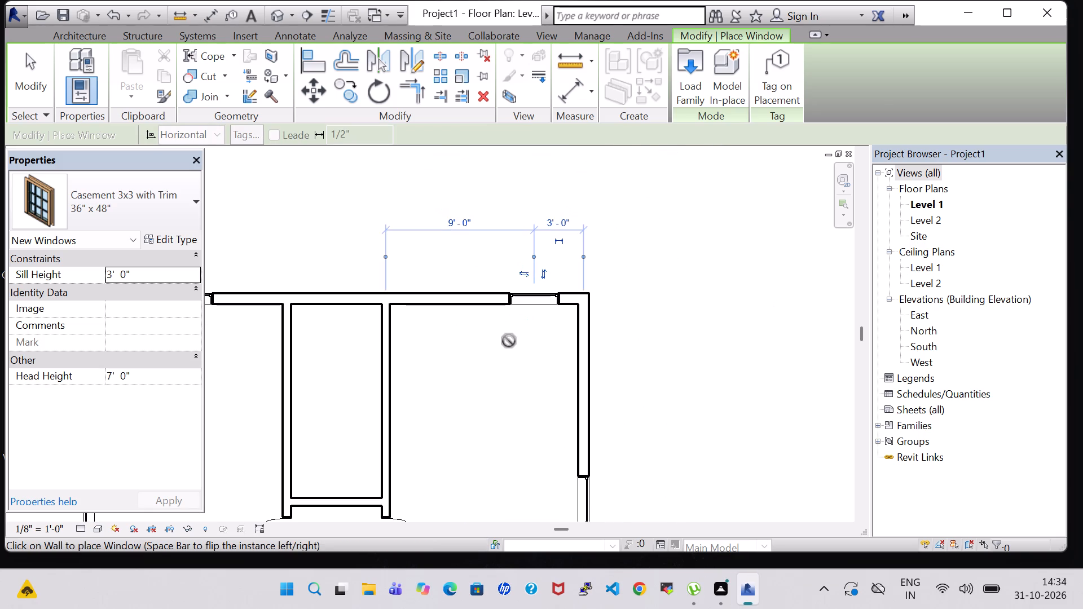
{"action": "key", "text": "Escape"}
{"action": "key", "text": "Escape"}
{"action": "scroll", "coordinate": [509, 342], "scroll_direction": "down", "scroll_amount": 8}
{"action": "middle_click_drag", "start_coordinate": [488, 360], "coordinate": [551, 318]}
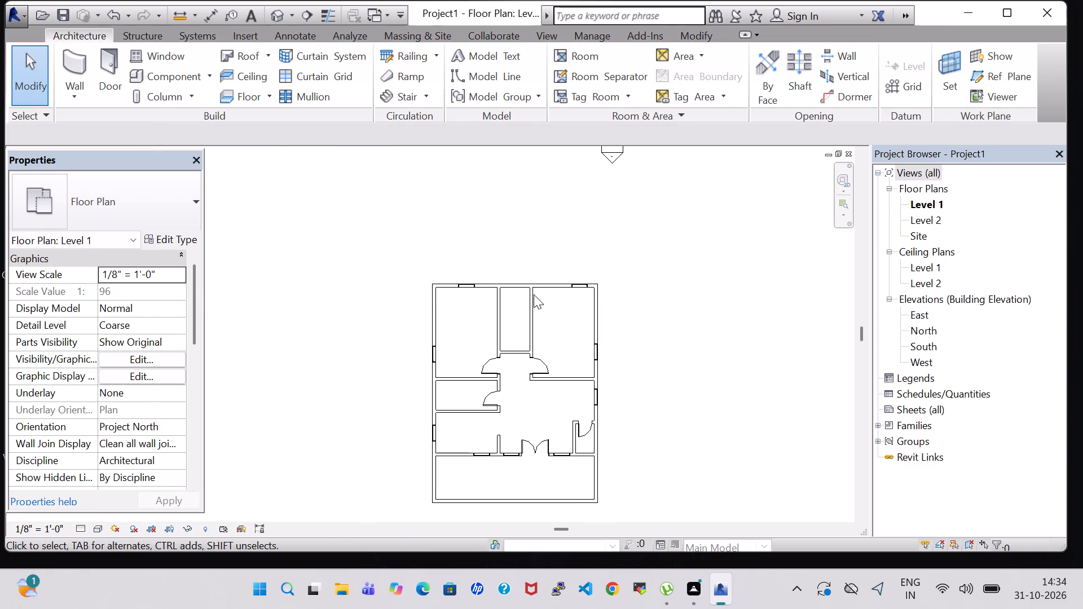
Load the Transom with Trim window family from the US Imperial library's Windows folder.
{"action": "left_click", "coordinate": [162, 43]}
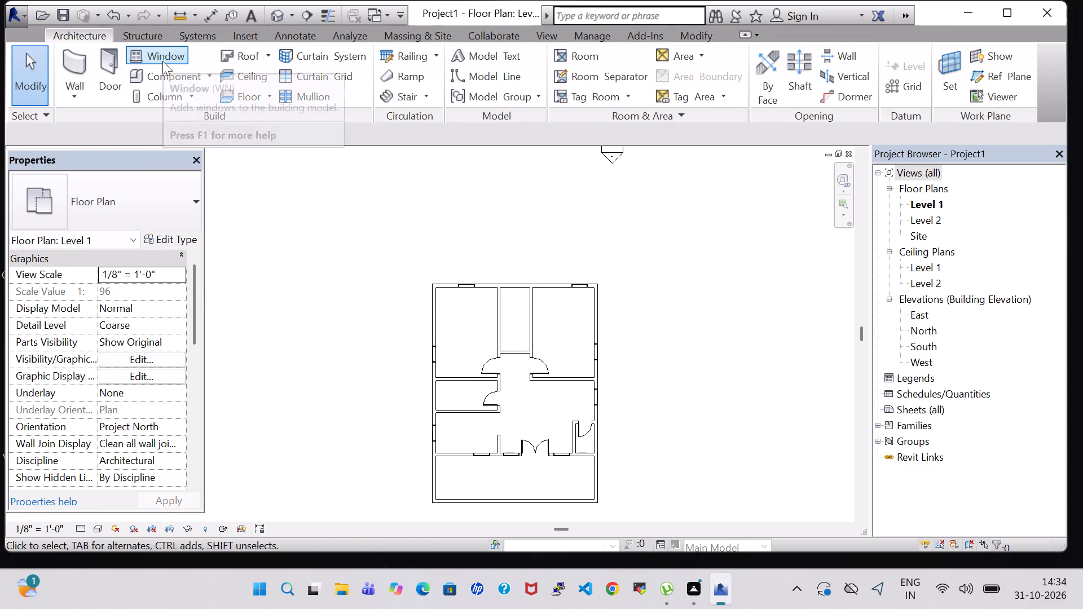
{"action": "left_click", "coordinate": [162, 61]}
{"action": "double_click", "coordinate": [691, 70]}
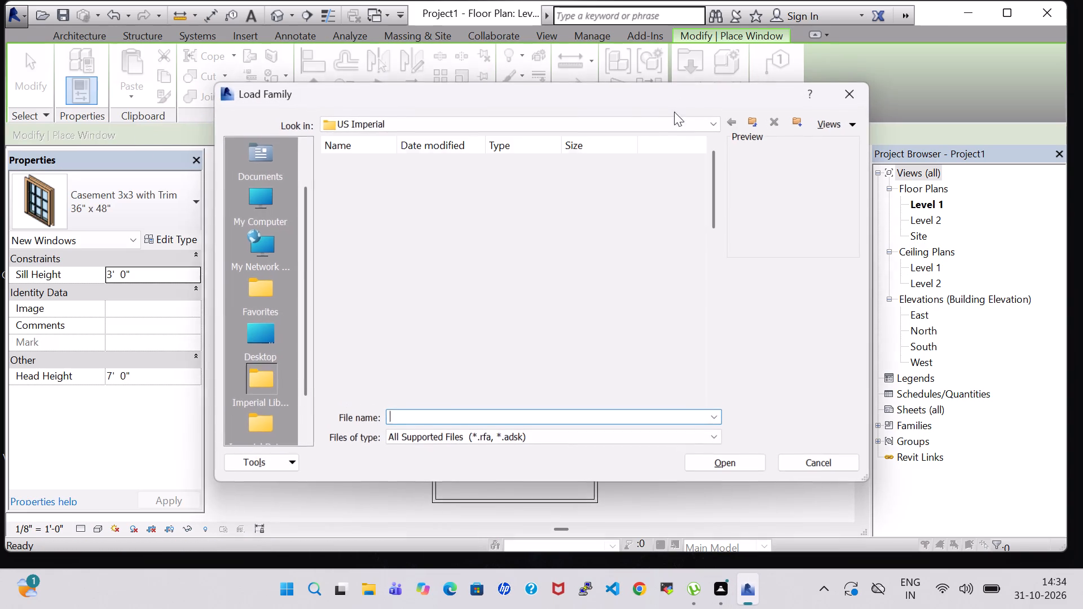
{"action": "left_click", "coordinate": [649, 376]}
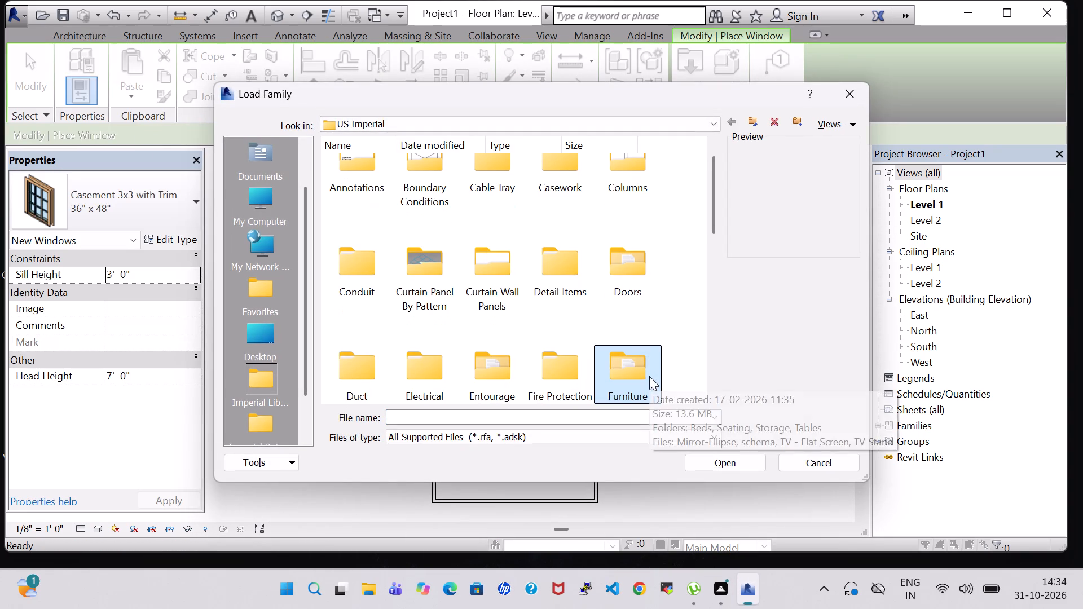
{"action": "key", "text": "w"}
{"action": "double_click", "coordinate": [506, 356]}
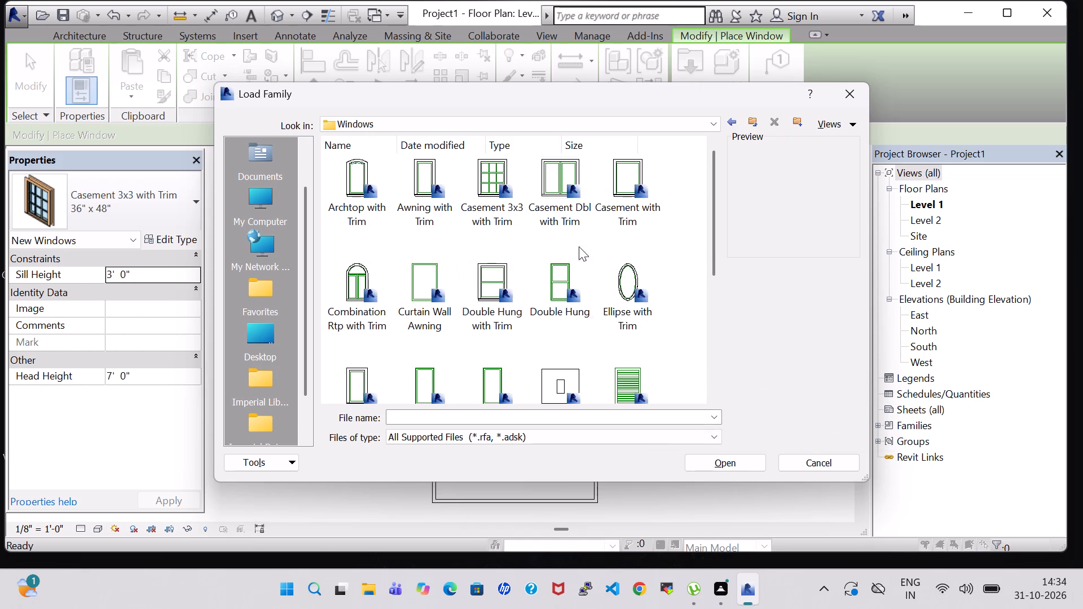
{"action": "scroll", "coordinate": [589, 293], "scroll_direction": "down", "scroll_amount": 3}
{"action": "left_click", "coordinate": [573, 270]}
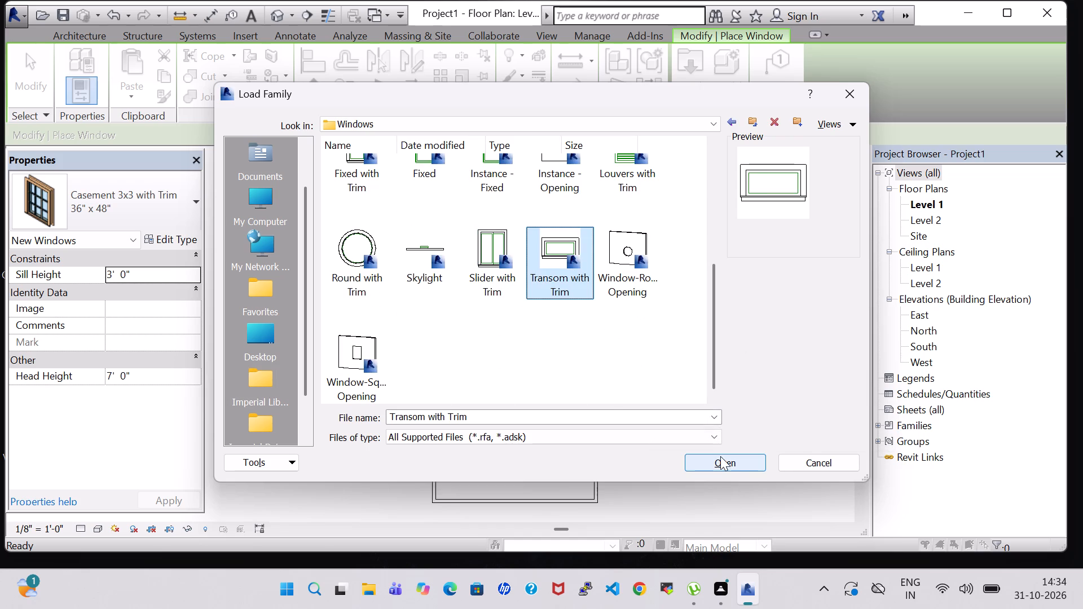
{"action": "left_click", "coordinate": [721, 462]}
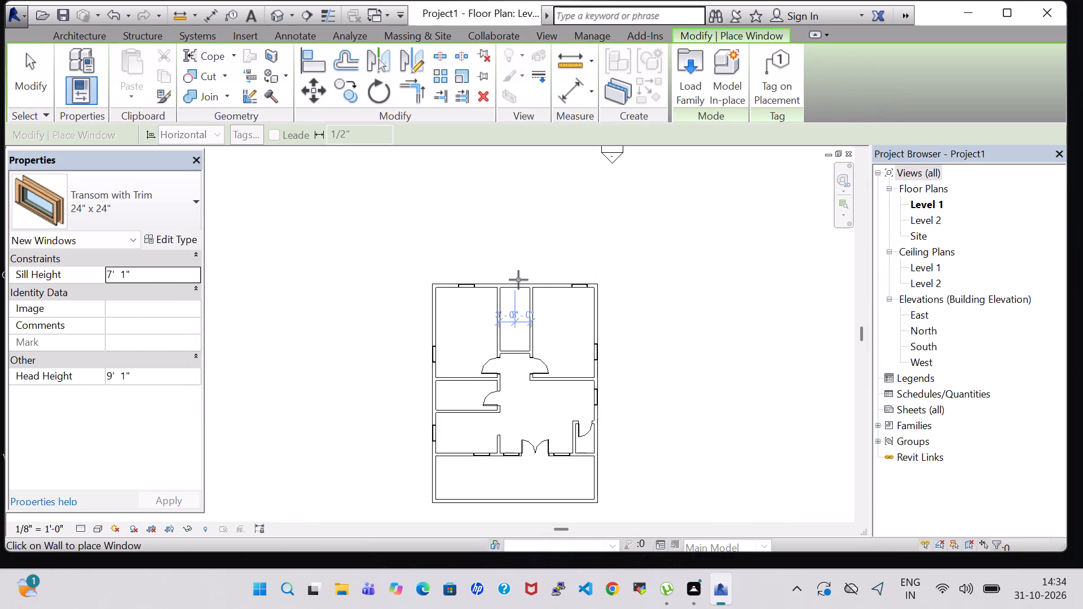
Place 24" x 24" transom windows centred in the narrow top-middle room's exterior wall and the small left-hand room's exterior wall, 3'-0" from each partition.
{"action": "scroll", "coordinate": [516, 283], "scroll_direction": "up", "scroll_amount": 8}
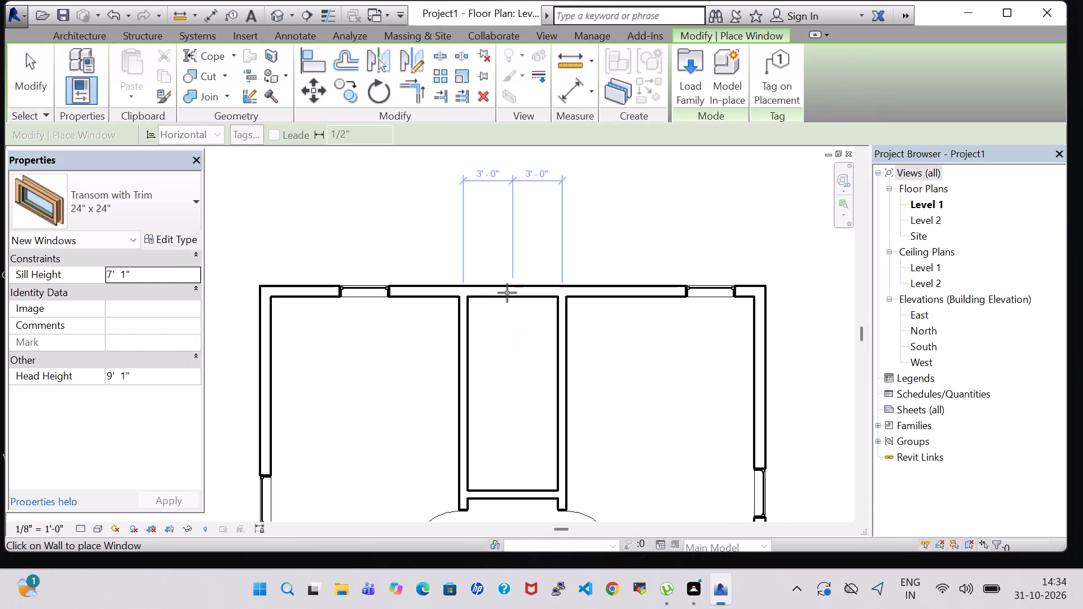
{"action": "scroll", "coordinate": [510, 292], "scroll_direction": "up", "scroll_amount": 6}
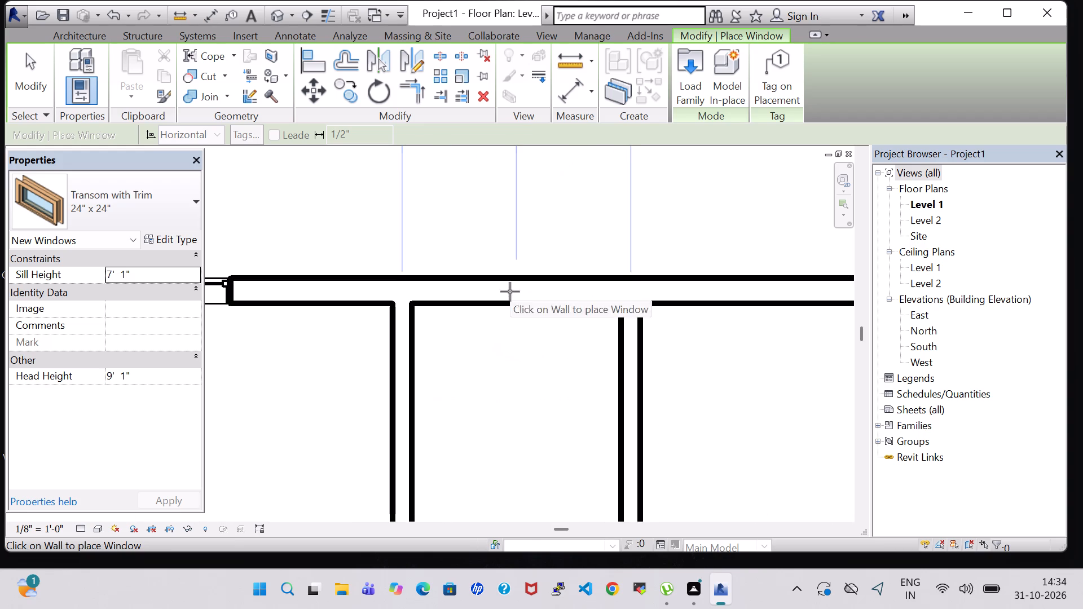
{"action": "left_click", "coordinate": [510, 292]}
{"action": "scroll", "coordinate": [510, 297], "scroll_direction": "down", "scroll_amount": 9}
{"action": "middle_click_drag", "start_coordinate": [510, 329], "coordinate": [522, 246]}
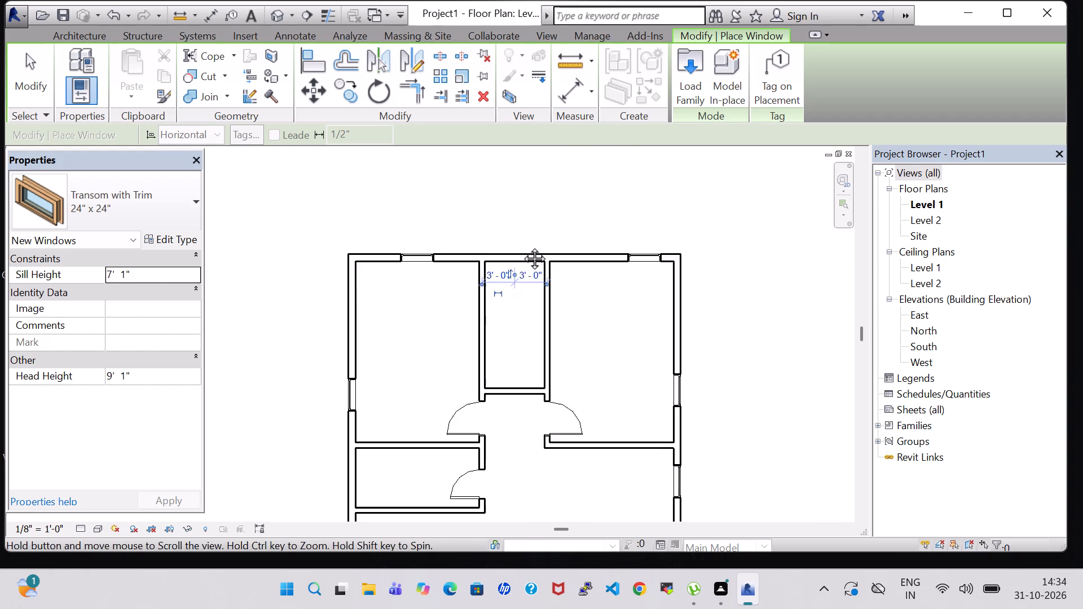
{"action": "middle_click_drag", "start_coordinate": [522, 246], "coordinate": [547, 182]}
{"action": "left_click", "coordinate": [386, 365]}
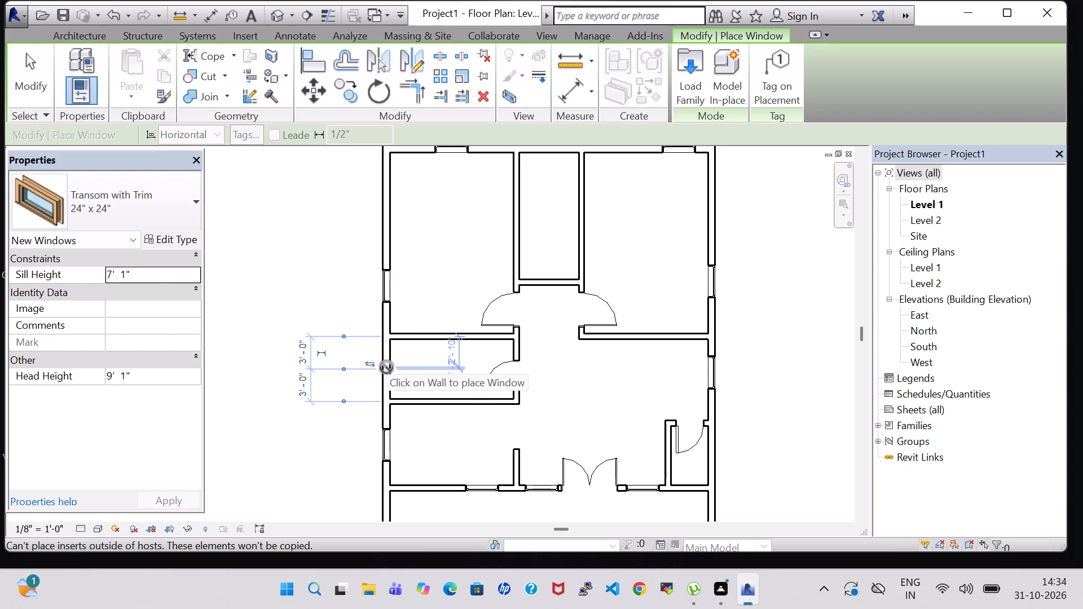
{"action": "key", "text": "Escape"}
{"action": "key", "text": "Escape"}
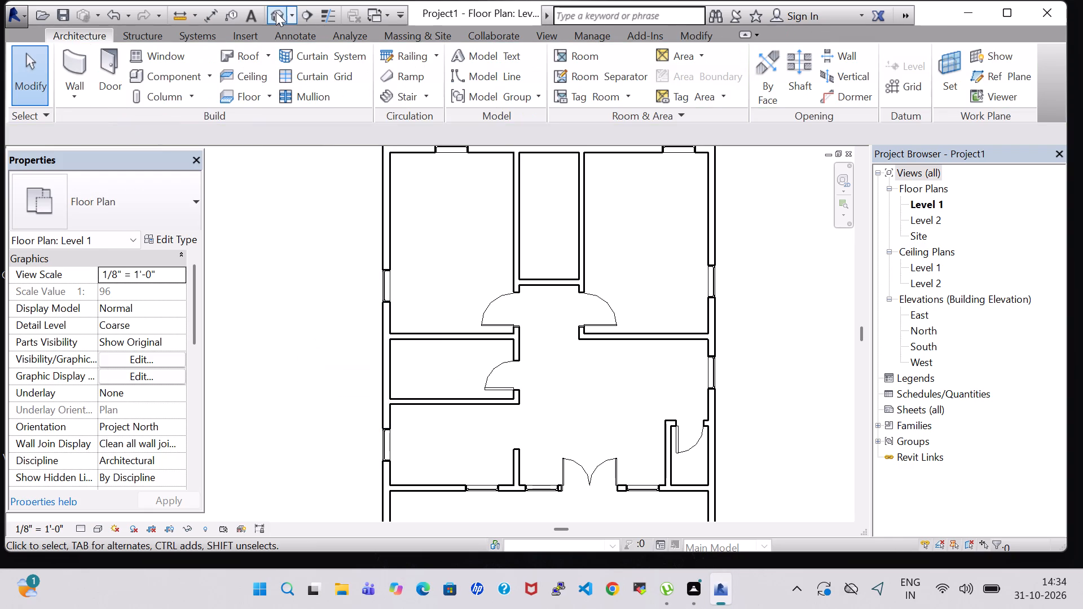
Open the default 3D view and switch its visual style to display the model in colour.
{"action": "left_click", "coordinate": [276, 12]}
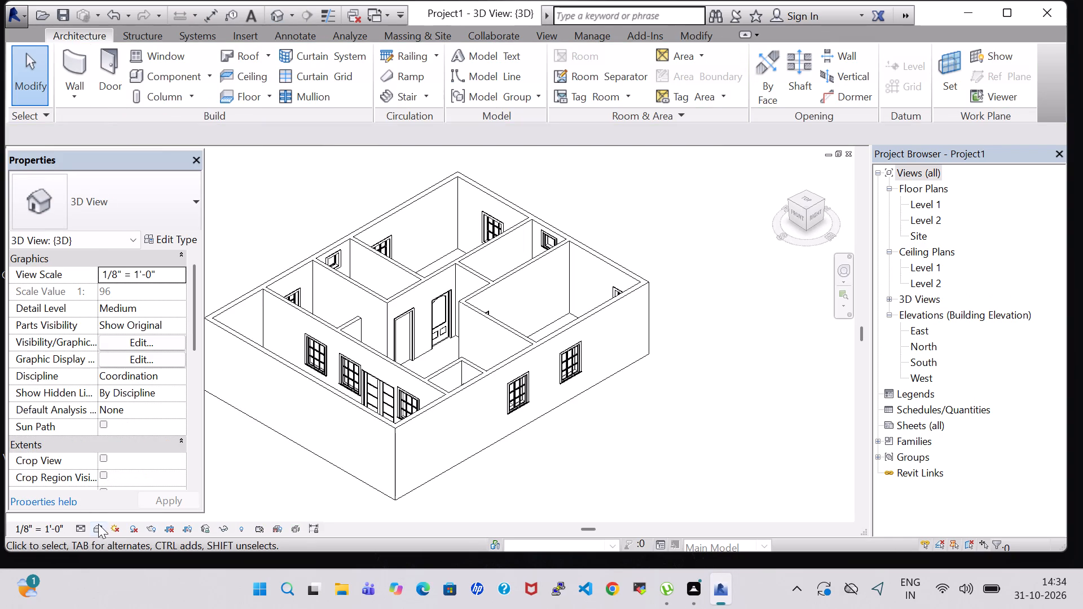
{"action": "left_click", "coordinate": [97, 528]}
{"action": "left_click", "coordinate": [105, 498]}
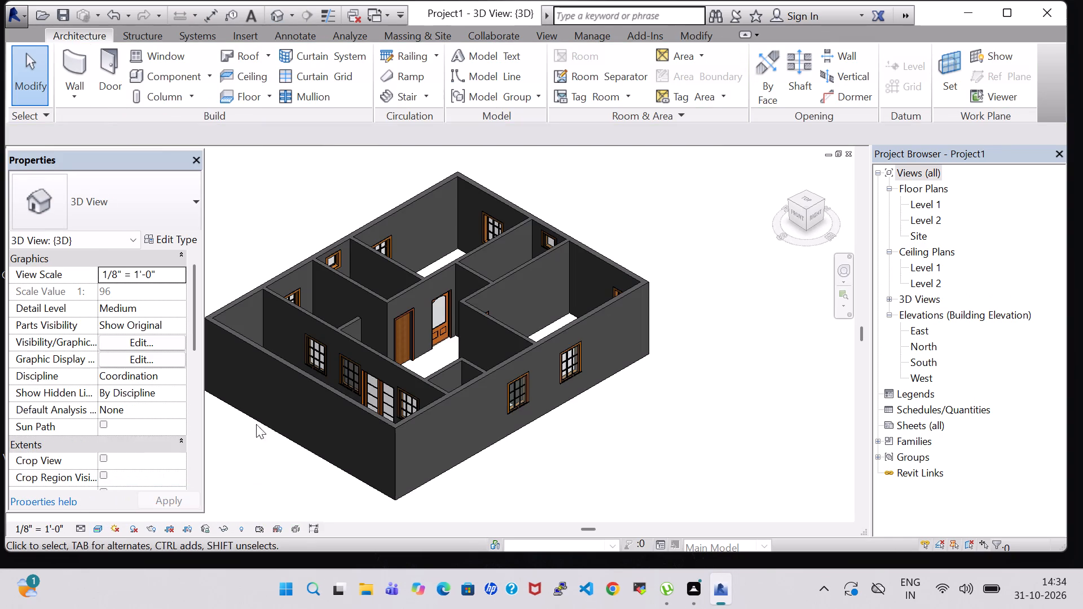
Examine the house in 3D from above, the front and the side, checking the windows, doors and partitions.
{"action": "middle_click_drag", "start_coordinate": [256, 242], "coordinate": [355, 315]}
{"action": "scroll", "coordinate": [360, 317], "scroll_direction": "up", "scroll_amount": 6}
{"action": "middle_click_drag", "start_coordinate": [432, 319], "coordinate": [424, 398], "text": "shift"}
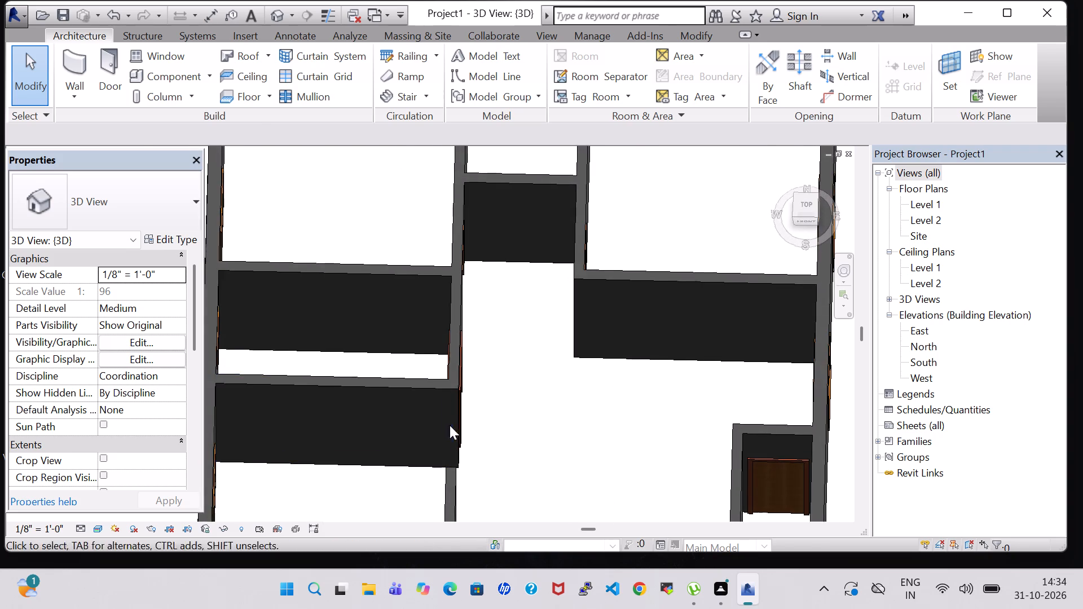
{"action": "middle_click_drag", "start_coordinate": [450, 425], "coordinate": [445, 403]}
{"action": "scroll", "coordinate": [450, 425], "scroll_direction": "up", "scroll_amount": 4}
{"action": "middle_click_drag", "start_coordinate": [544, 385], "coordinate": [540, 391], "text": "shift"}
{"action": "scroll", "coordinate": [538, 394], "scroll_direction": "down", "scroll_amount": 10, "text": "shift"}
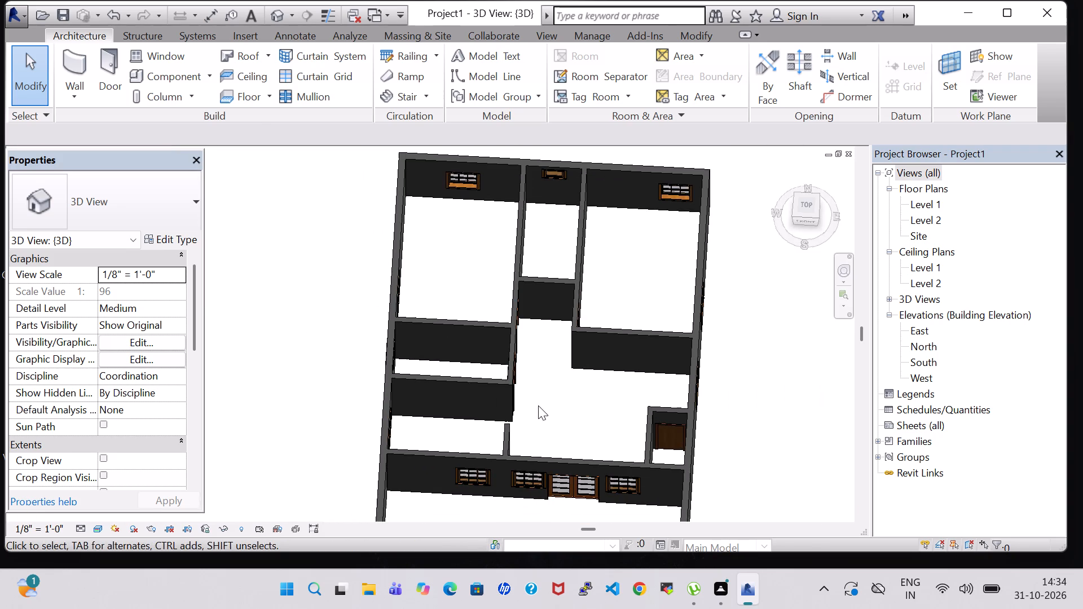
{"action": "middle_click_drag", "start_coordinate": [538, 405], "coordinate": [538, 328], "text": "shift"}
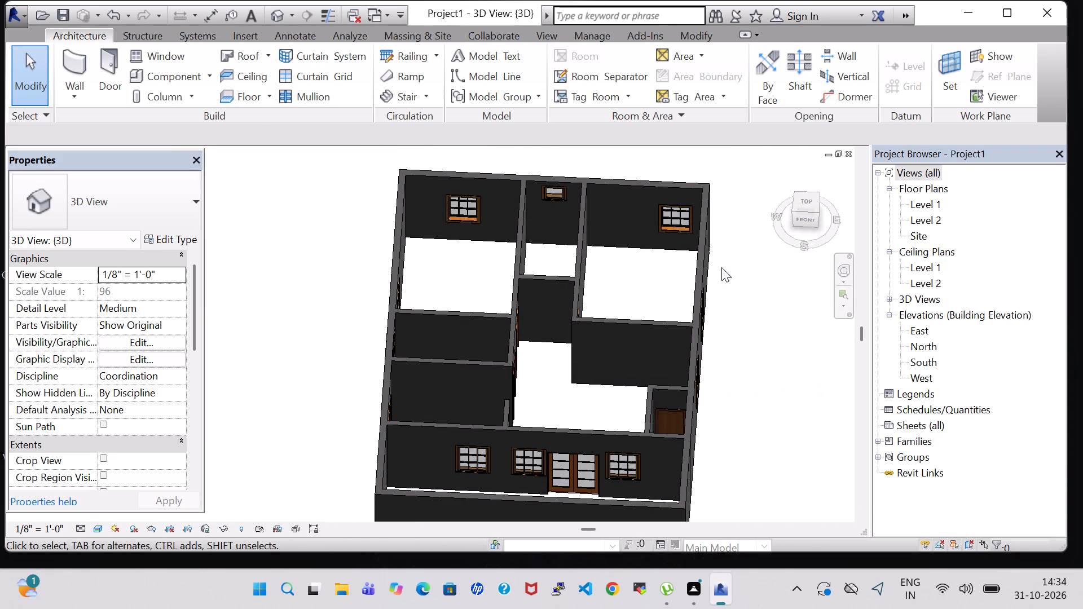
{"action": "middle_click_drag", "start_coordinate": [740, 383], "coordinate": [626, 267], "text": "shift"}
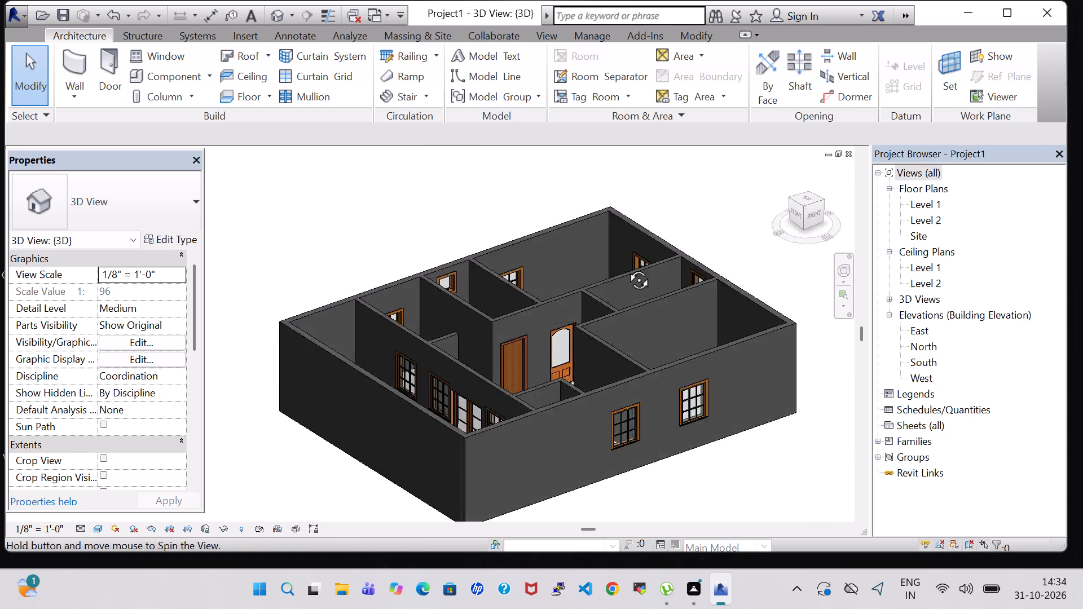
{"action": "middle_click_drag", "start_coordinate": [626, 267], "coordinate": [755, 321], "text": "shift"}
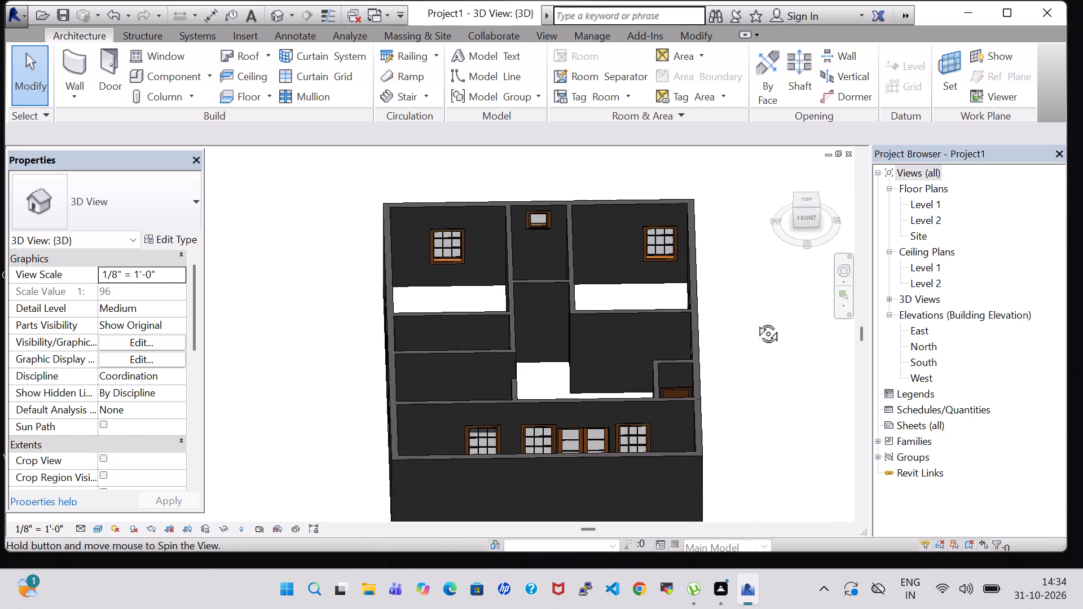
{"action": "middle_click_drag", "start_coordinate": [755, 321], "coordinate": [716, 217], "text": "shift"}
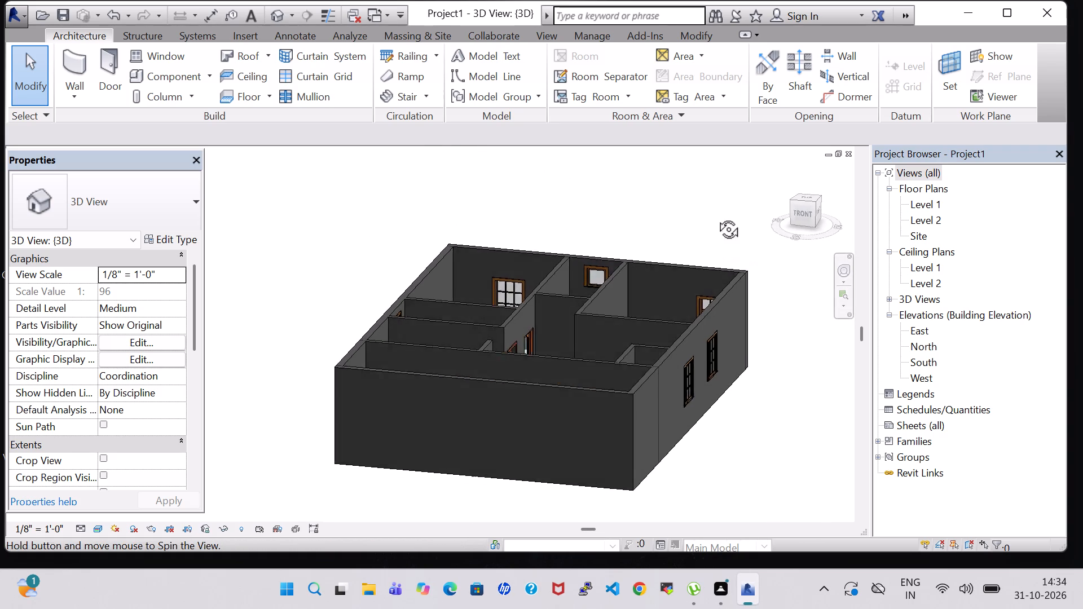
{"action": "middle_click_drag", "start_coordinate": [716, 217], "coordinate": [723, 207], "text": "shift"}
Return to the Level 1 floor plan and load the Bed-Shaker family from the Furniture library's Beds folder.
{"action": "double_click", "coordinate": [927, 201]}
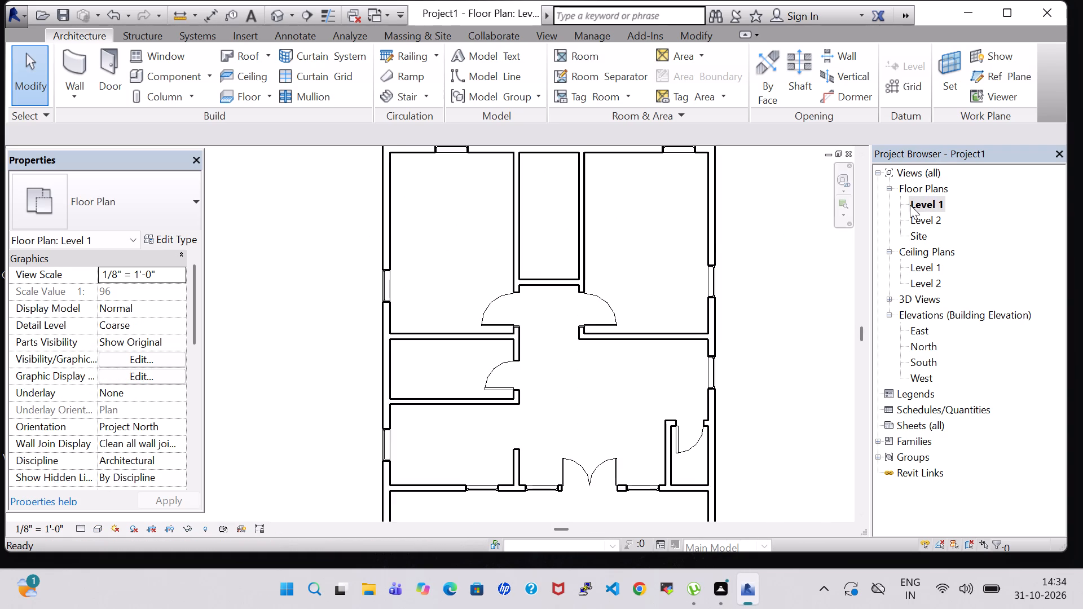
{"action": "scroll", "coordinate": [670, 249], "scroll_direction": "down", "scroll_amount": 6}
{"action": "middle_click_drag", "start_coordinate": [699, 285], "coordinate": [644, 258]}
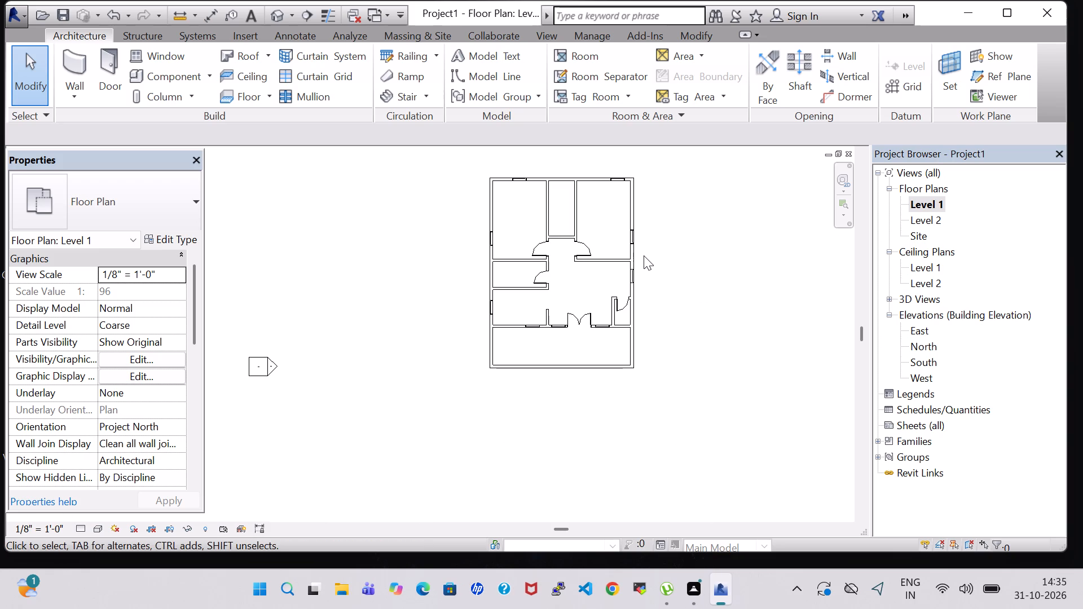
{"action": "scroll", "coordinate": [644, 255], "scroll_direction": "down", "scroll_amount": 4}
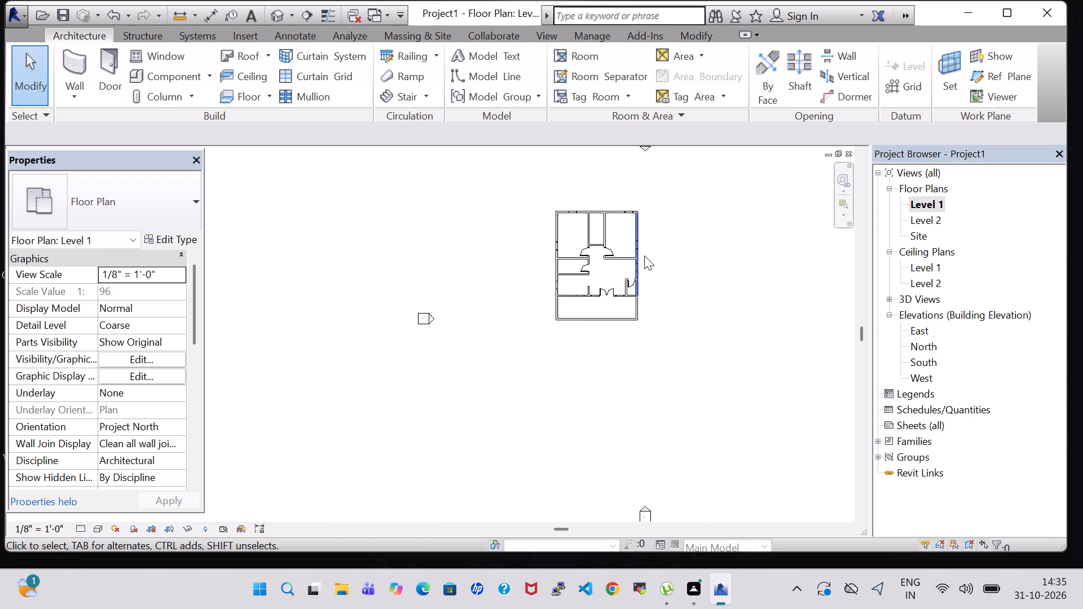
{"action": "middle_click_drag", "start_coordinate": [644, 255], "coordinate": [631, 373]}
{"action": "scroll", "coordinate": [631, 373], "scroll_direction": "up", "scroll_amount": 7}
{"action": "middle_click_drag", "start_coordinate": [631, 368], "coordinate": [642, 334]}
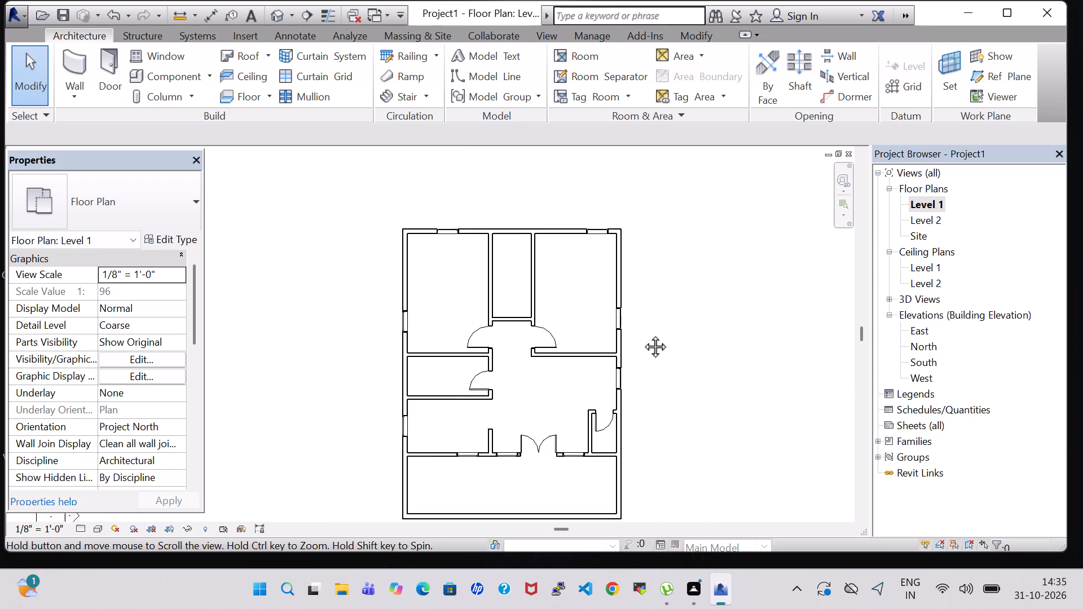
{"action": "middle_click_drag", "start_coordinate": [642, 334], "coordinate": [667, 292]}
{"action": "left_click", "coordinate": [728, 285]}
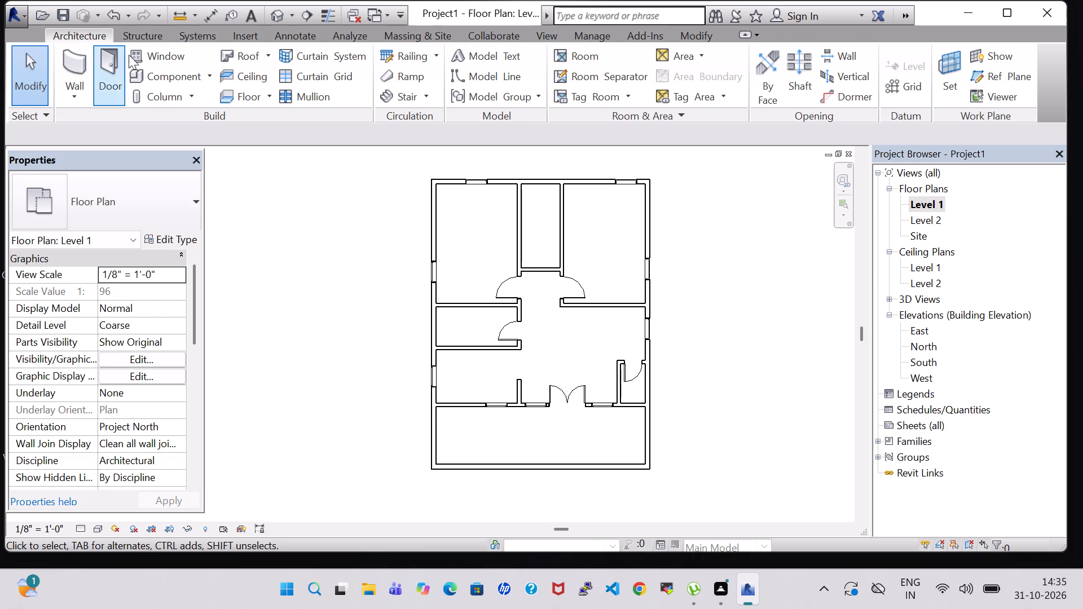
{"action": "left_click", "coordinate": [176, 81]}
{"action": "left_click", "coordinate": [686, 72]}
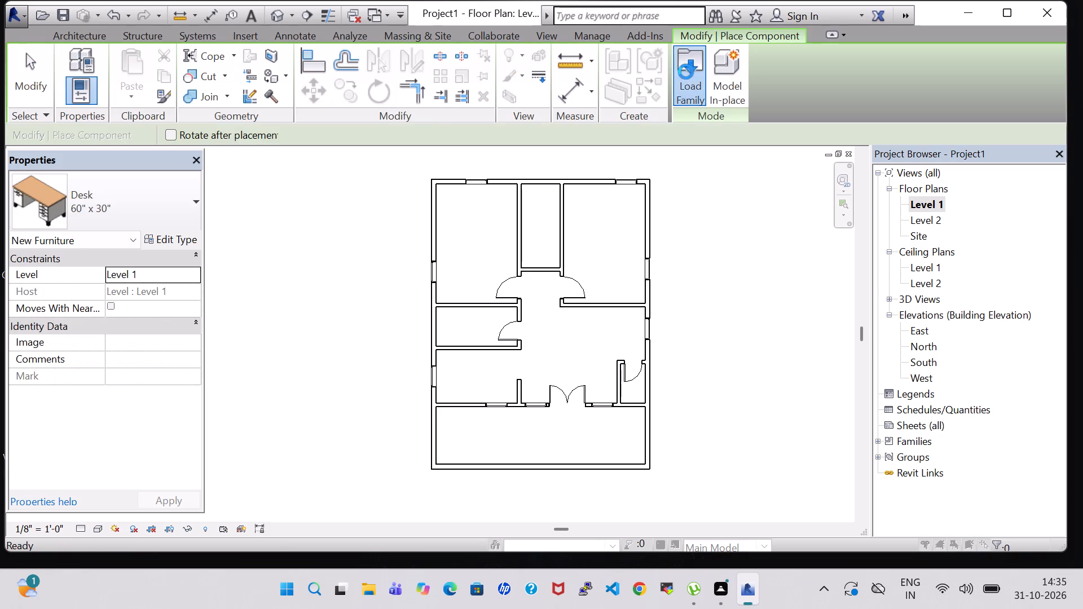
{"action": "triple_click", "coordinate": [639, 377]}
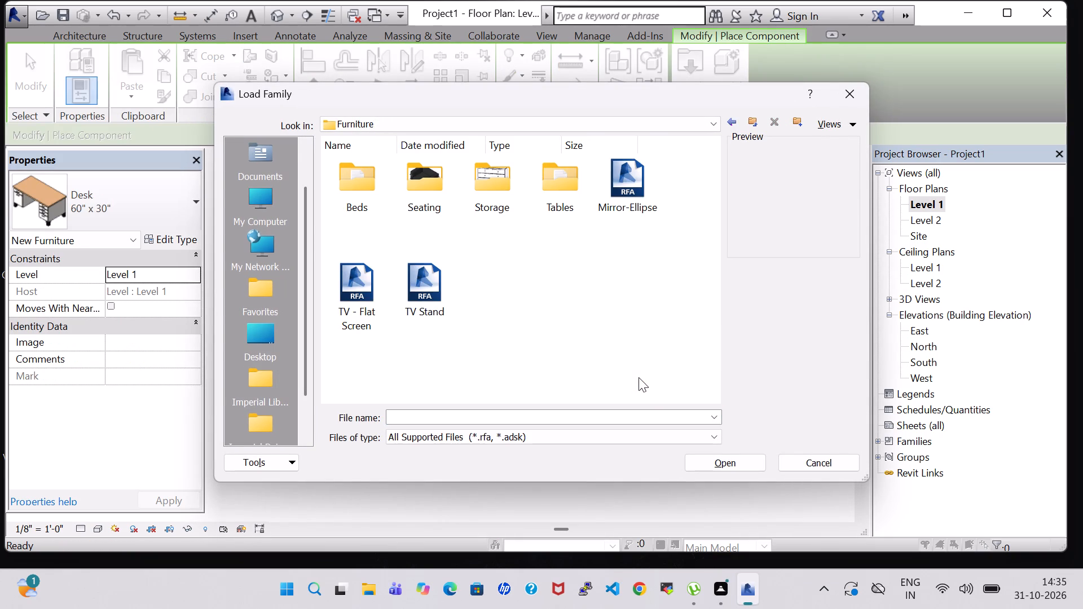
{"action": "double_click", "coordinate": [369, 173]}
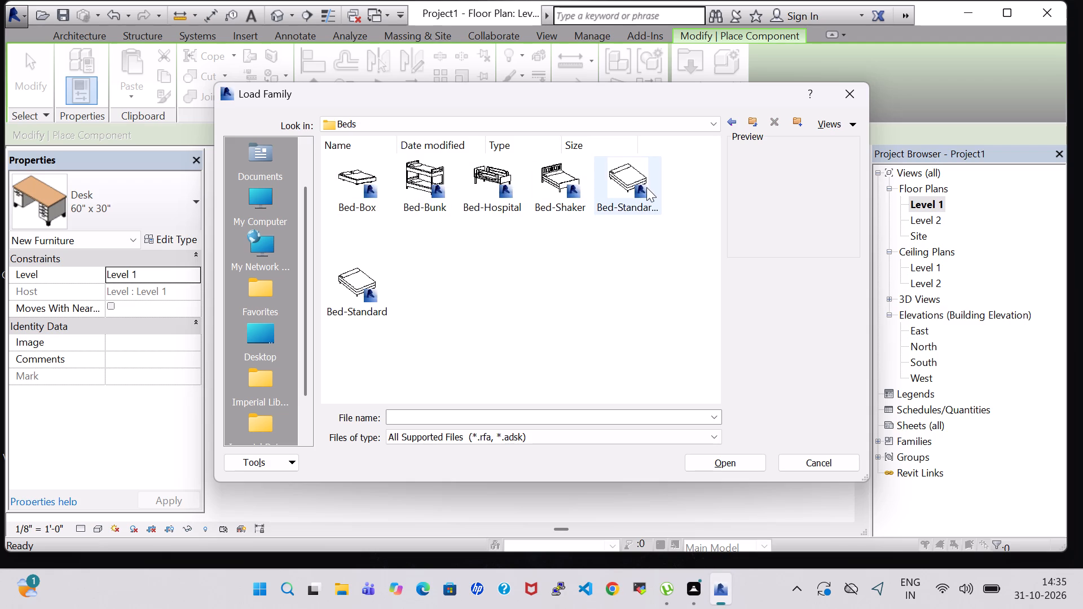
{"action": "left_click", "coordinate": [628, 186]}
{"action": "left_click", "coordinate": [570, 175]}
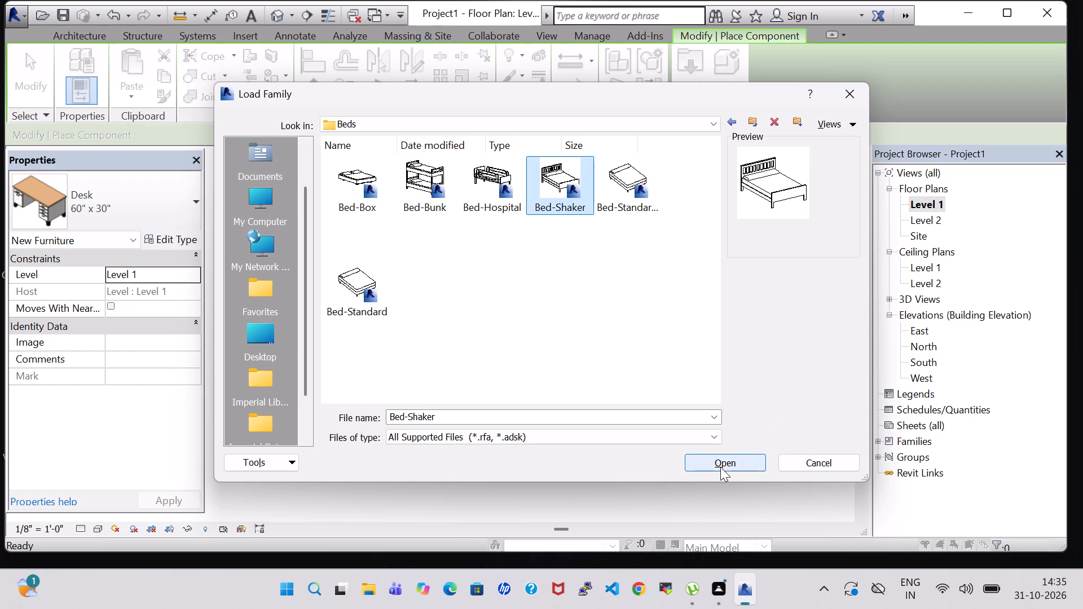
{"action": "left_click", "coordinate": [720, 465]}
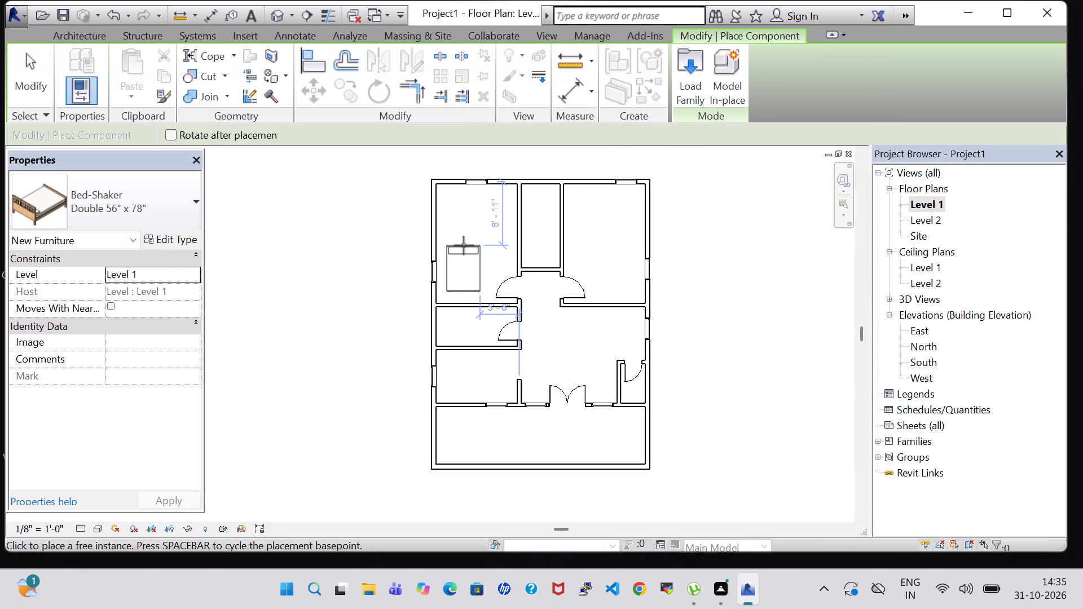
Place a Double 56" x 78" Bed-Shaker in the upper-left room, rotated so its headboard faces the left exterior wall.
{"action": "key", "text": "space"}
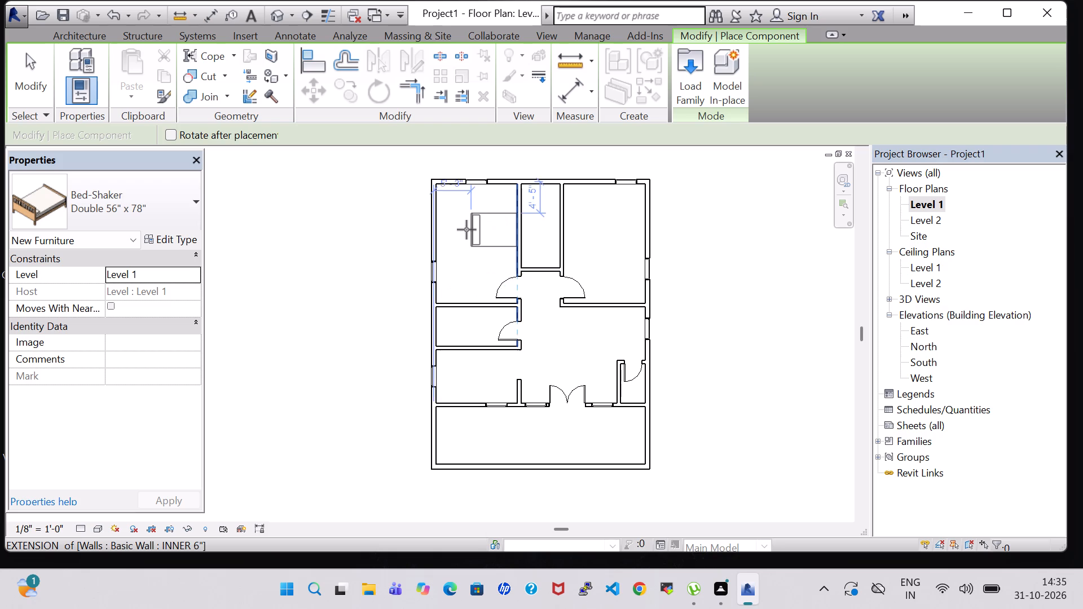
{"action": "scroll", "coordinate": [466, 230], "scroll_direction": "up", "scroll_amount": 7}
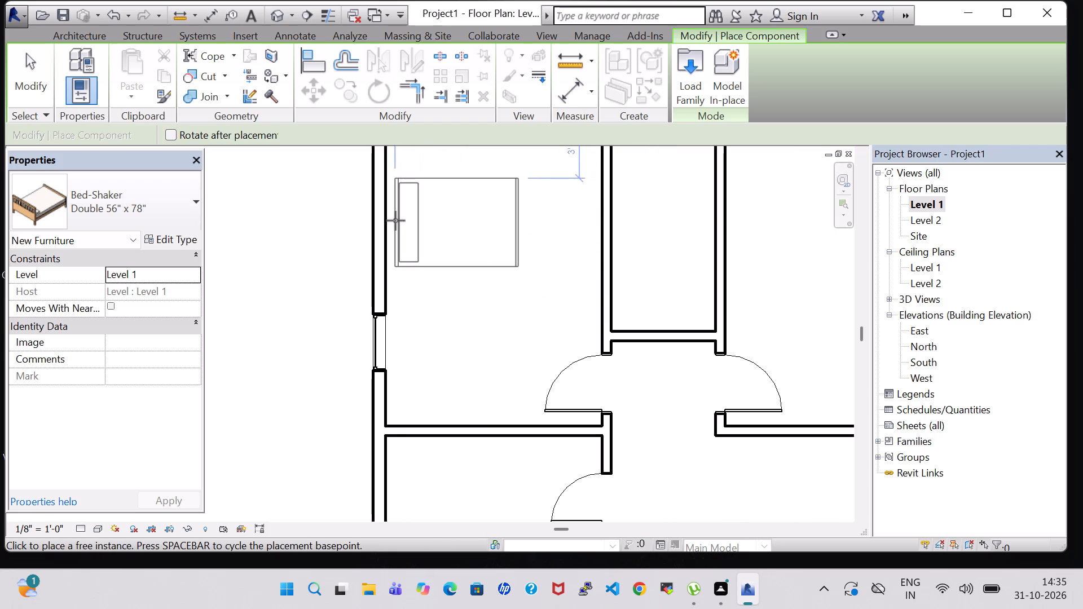
{"action": "left_click", "coordinate": [395, 220]}
{"action": "key", "text": "Escape"}
{"action": "key", "text": "Escape"}
Nudge the bed two increments left, bringing its headboard up close to the exterior wall.
{"action": "left_click", "coordinate": [395, 220]}
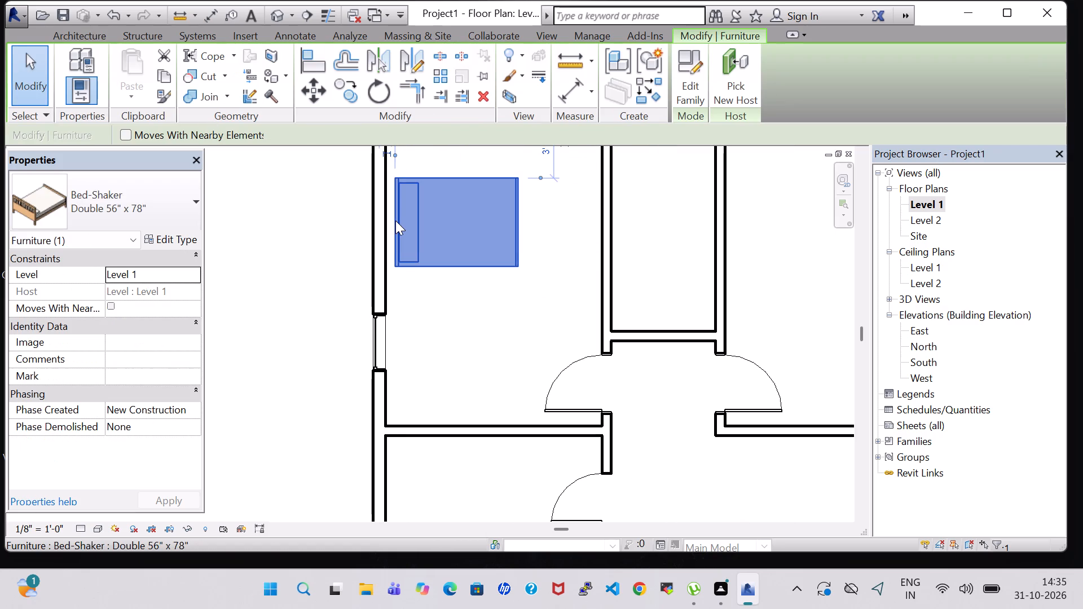
{"action": "key", "text": "Left"}
{"action": "key", "text": "Left"}
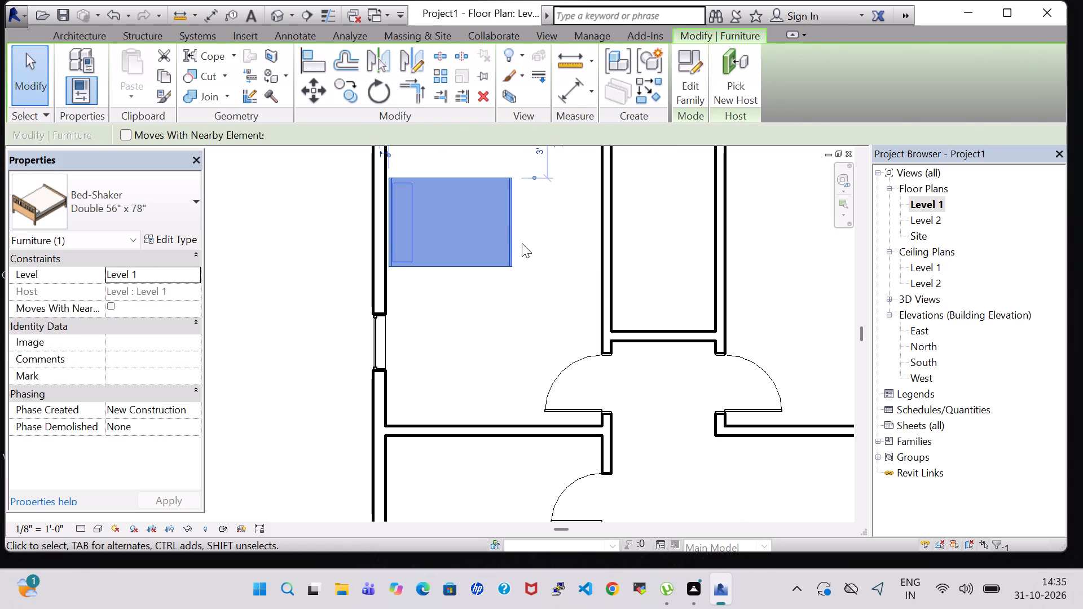
{"action": "left_click", "coordinate": [522, 243]}
Load the Table-Coffee family from the Furniture library's Tables folder.
{"action": "scroll", "coordinate": [522, 244], "scroll_direction": "down", "scroll_amount": 1}
{"action": "left_click", "coordinate": [174, 81]}
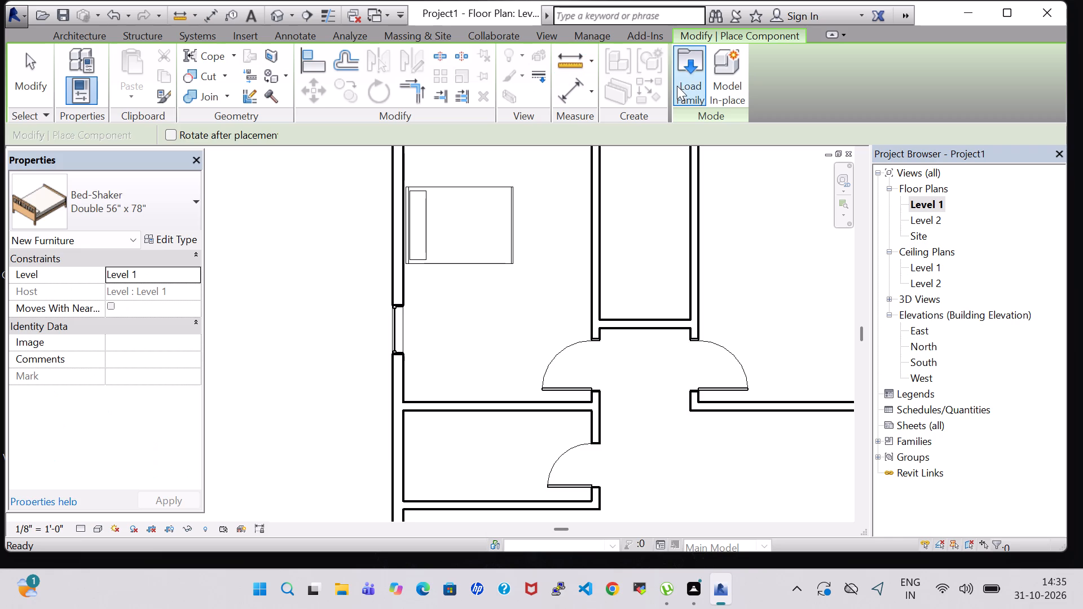
{"action": "left_click", "coordinate": [678, 86]}
{"action": "double_click", "coordinate": [642, 385]}
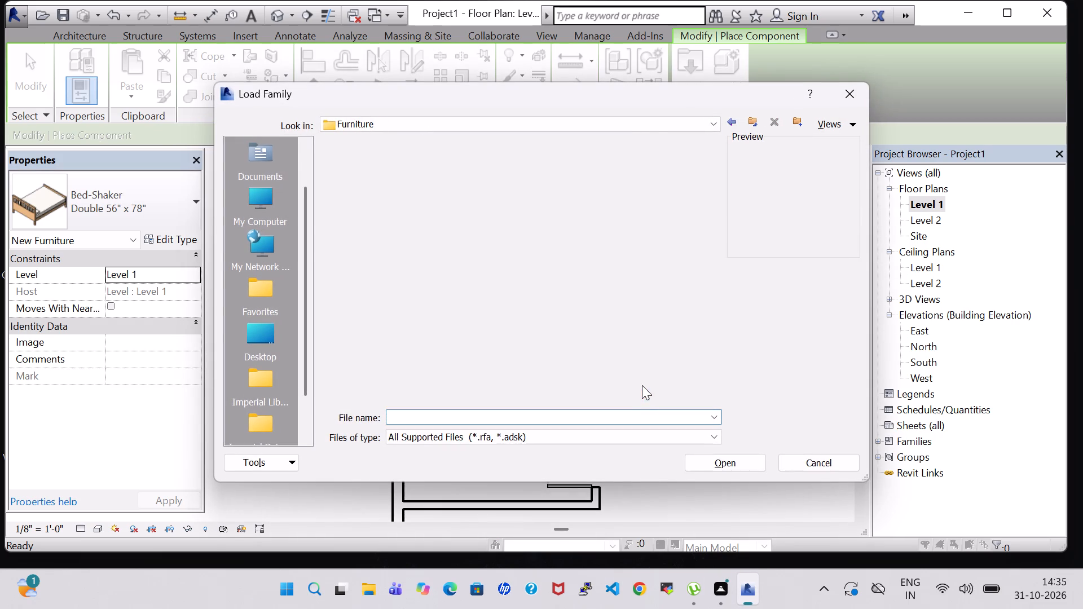
{"action": "double_click", "coordinate": [572, 192]}
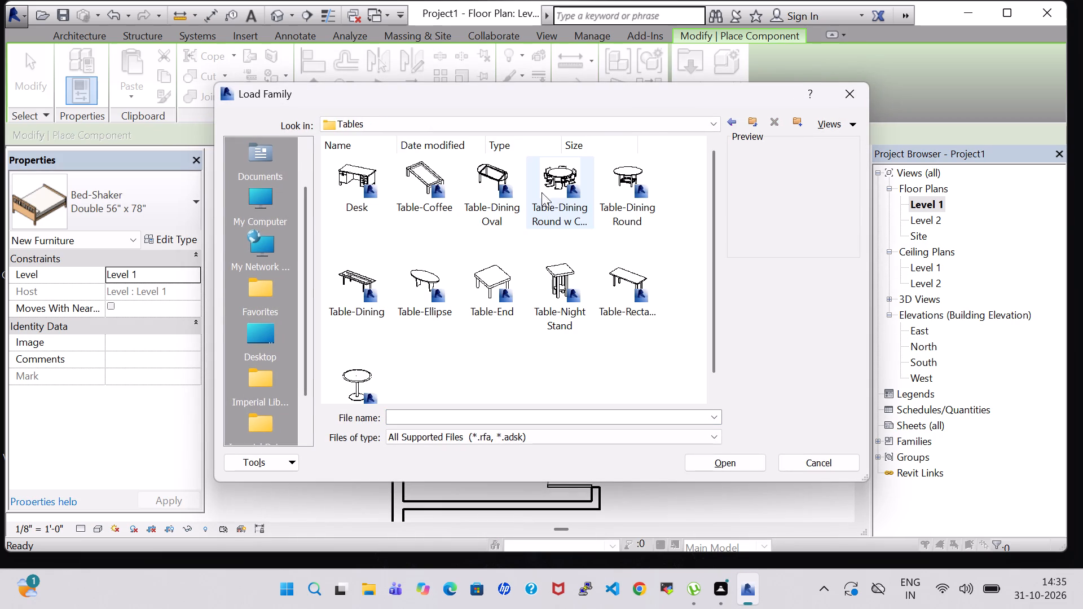
{"action": "left_click", "coordinate": [426, 187]}
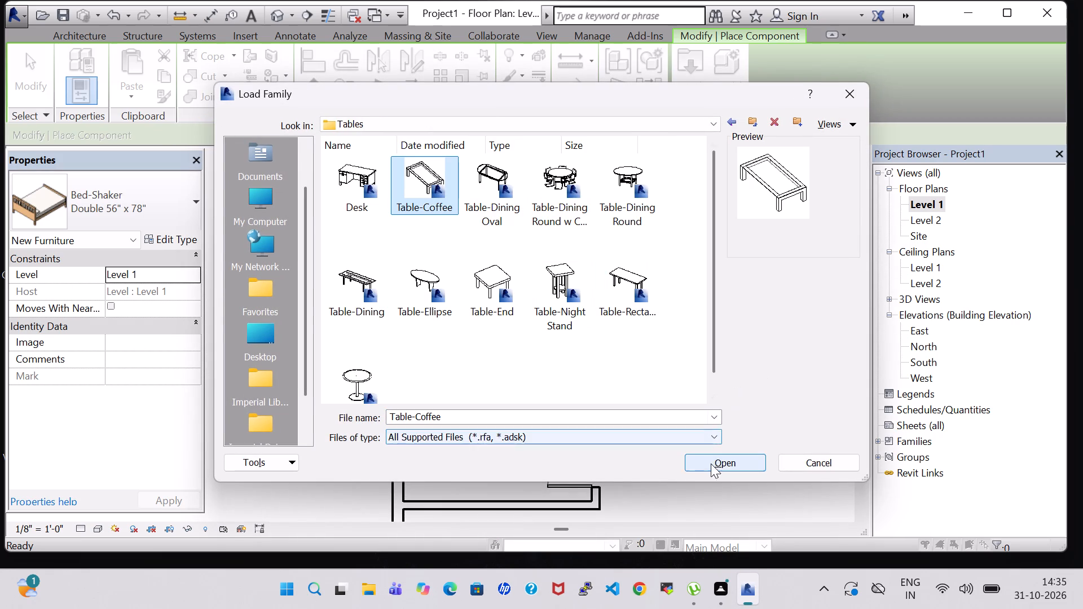
{"action": "left_click", "coordinate": [711, 465]}
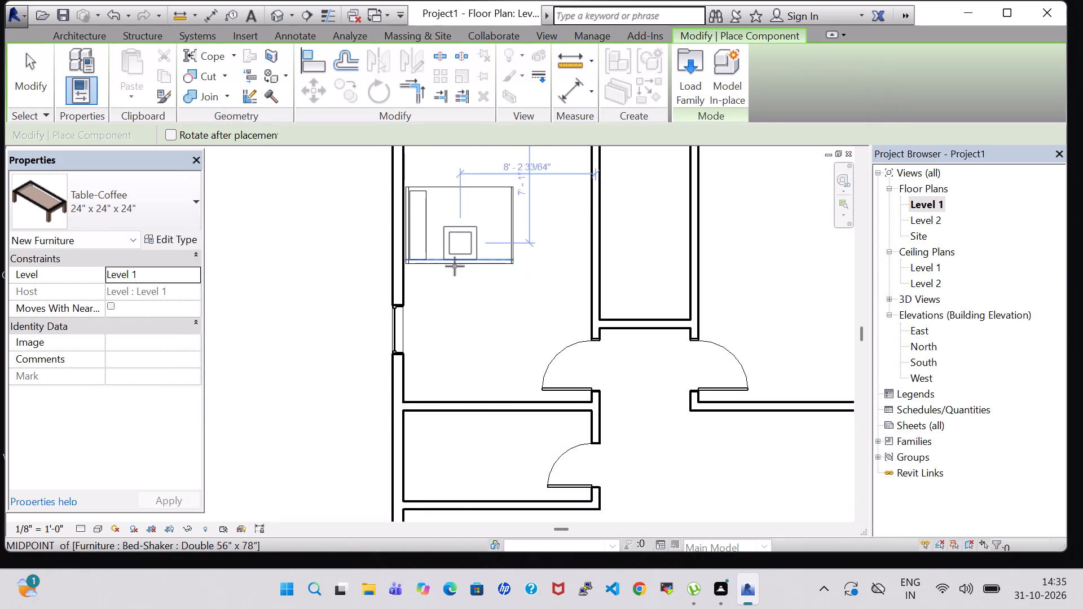
Place a 24" x 24" x 24" Table-Coffee just below the bed, beside the left exterior wall.
{"action": "scroll", "coordinate": [440, 298], "scroll_direction": "up", "scroll_amount": 8}
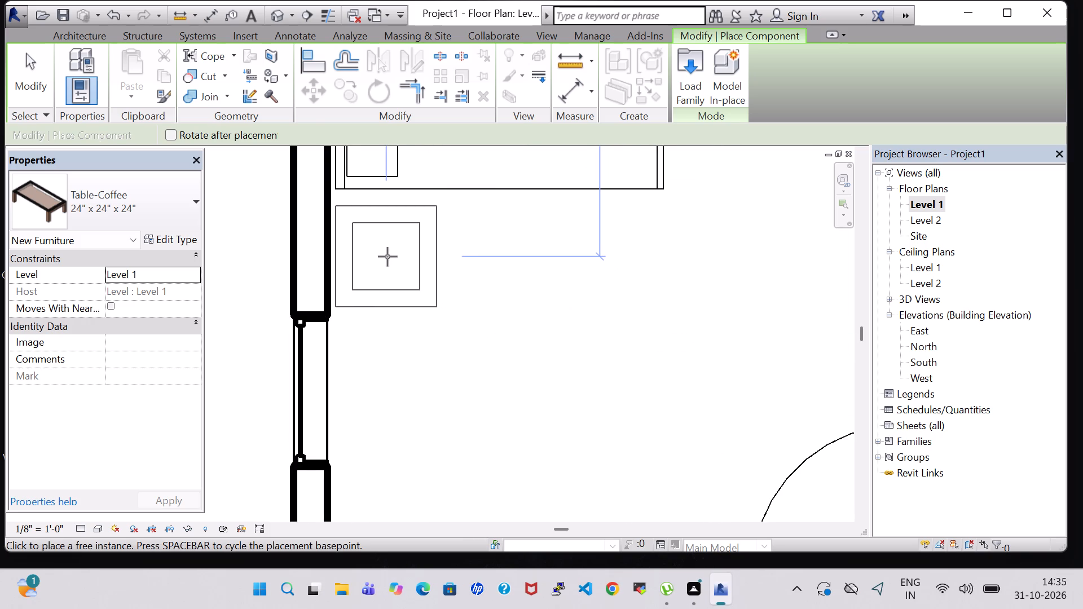
{"action": "left_click", "coordinate": [388, 255]}
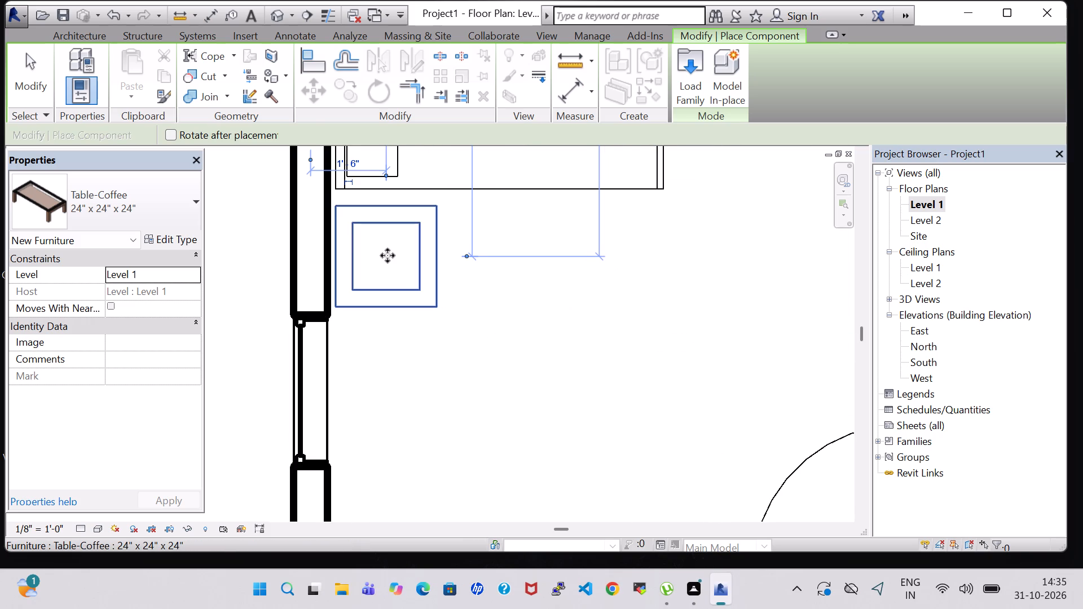
{"action": "key", "text": "Escape"}
{"action": "key", "text": "Escape"}
{"action": "scroll", "coordinate": [402, 255], "scroll_direction": "down", "scroll_amount": 8}
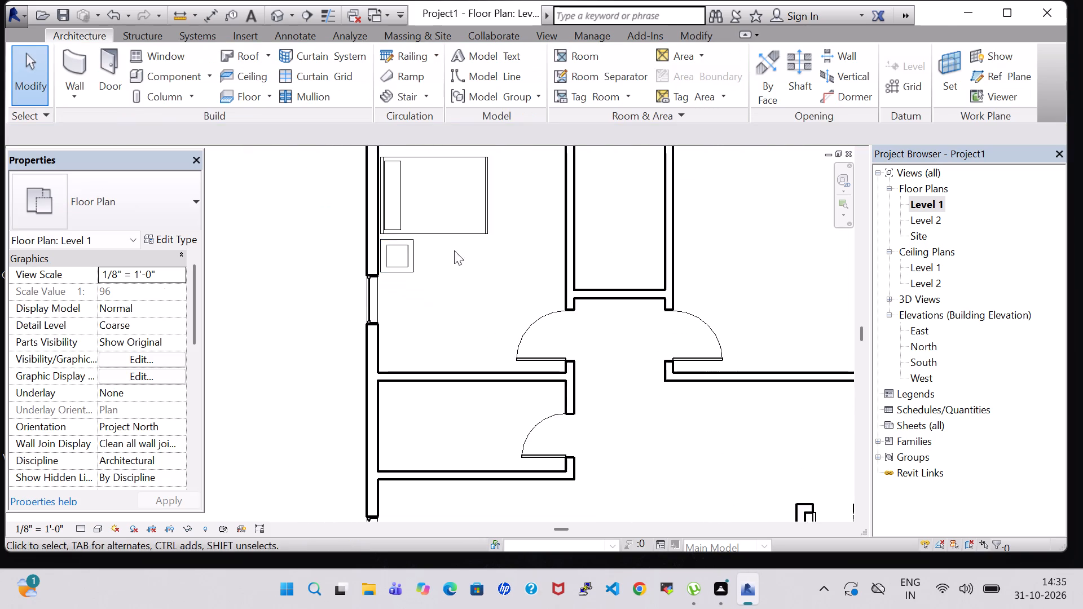
Load the Table-End family from the Furniture library's Tables folder.
{"action": "middle_click_drag", "start_coordinate": [456, 252], "coordinate": [465, 352]}
{"action": "left_click", "coordinate": [162, 84]}
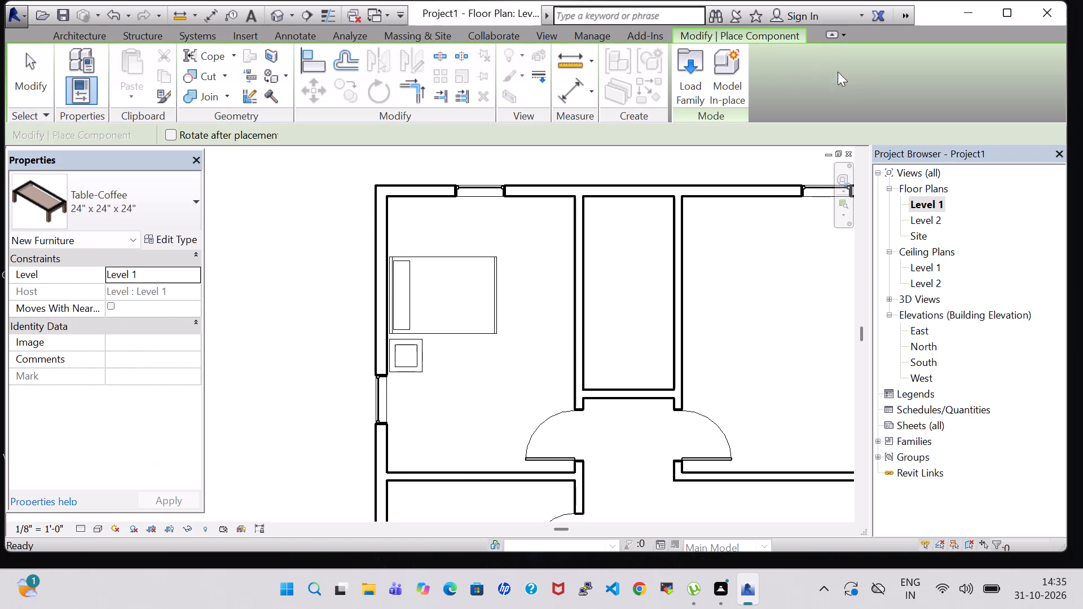
{"action": "left_click", "coordinate": [692, 66]}
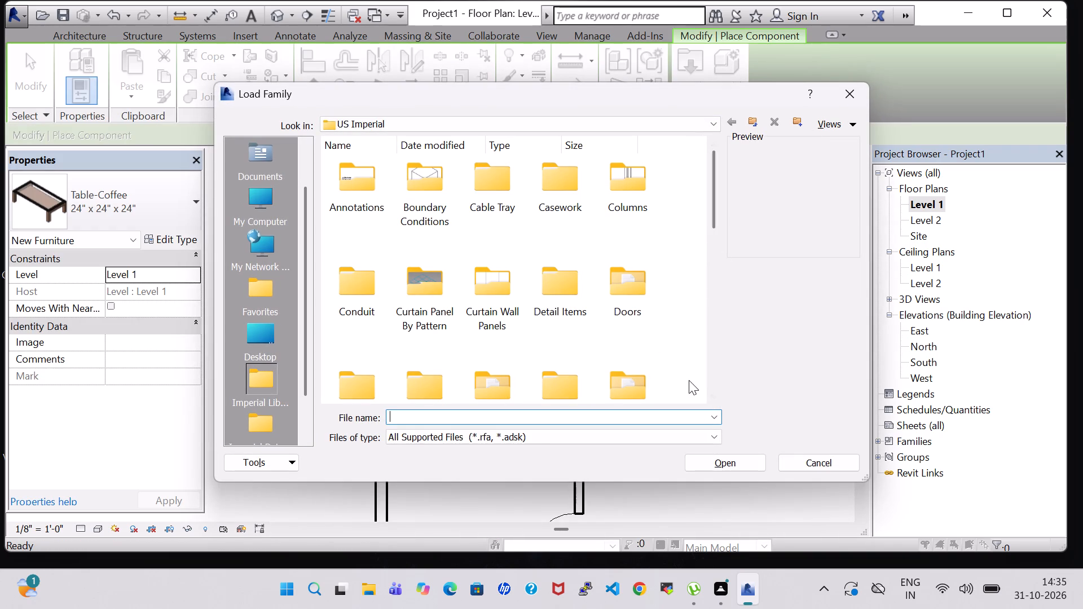
{"action": "double_click", "coordinate": [619, 372]}
{"action": "double_click", "coordinate": [550, 186]}
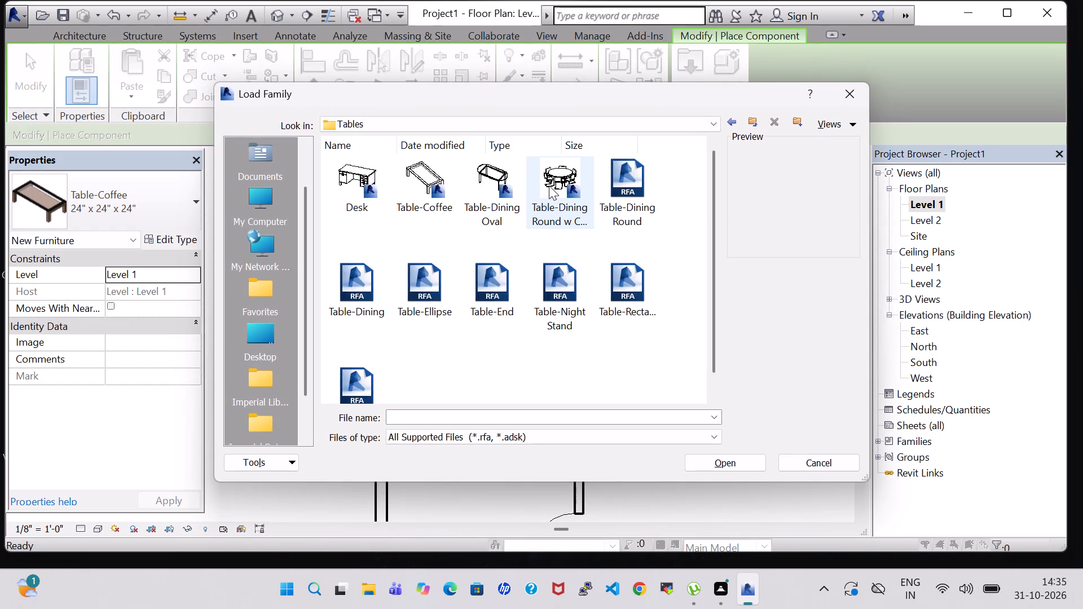
{"action": "left_click", "coordinate": [504, 277]}
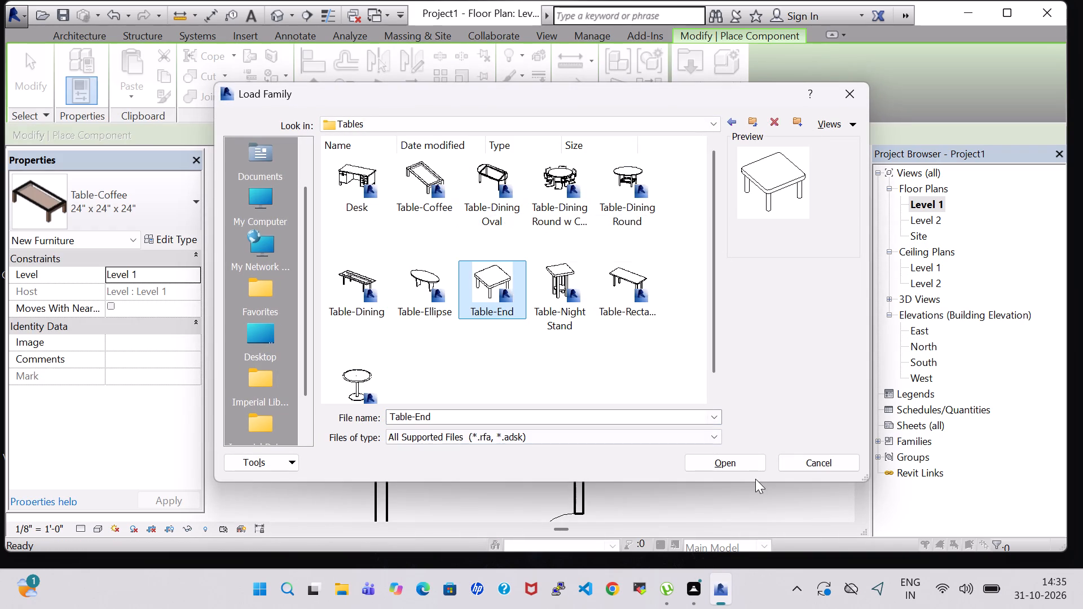
{"action": "left_click", "coordinate": [741, 466]}
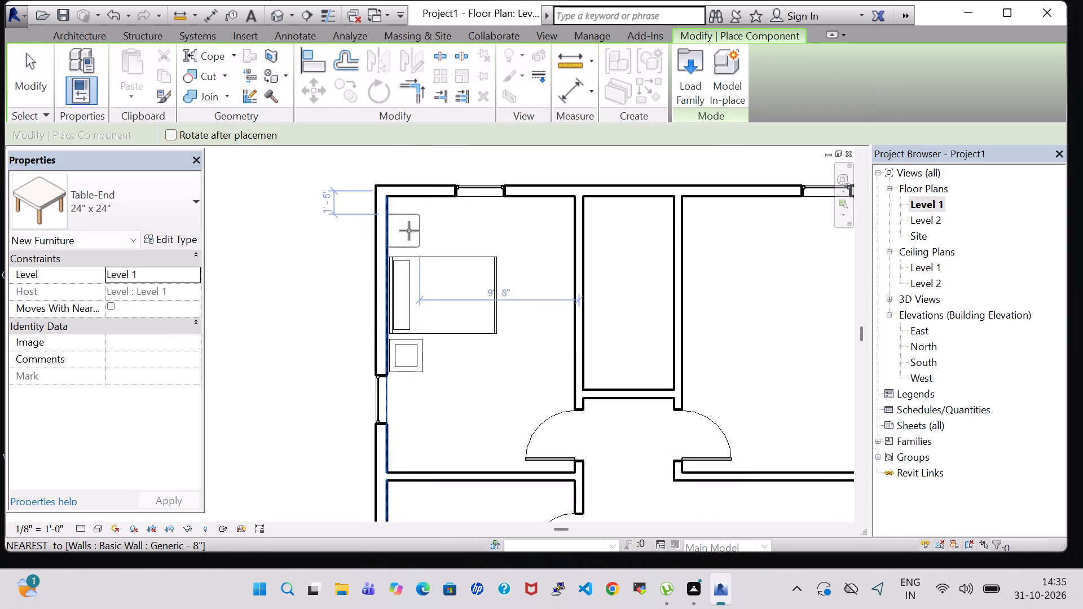
Place a 24" x 24" Table-End just above the bed and nudge it close to the left exterior wall, in line with the headboard.
{"action": "scroll", "coordinate": [409, 231], "scroll_direction": "up", "scroll_amount": 8}
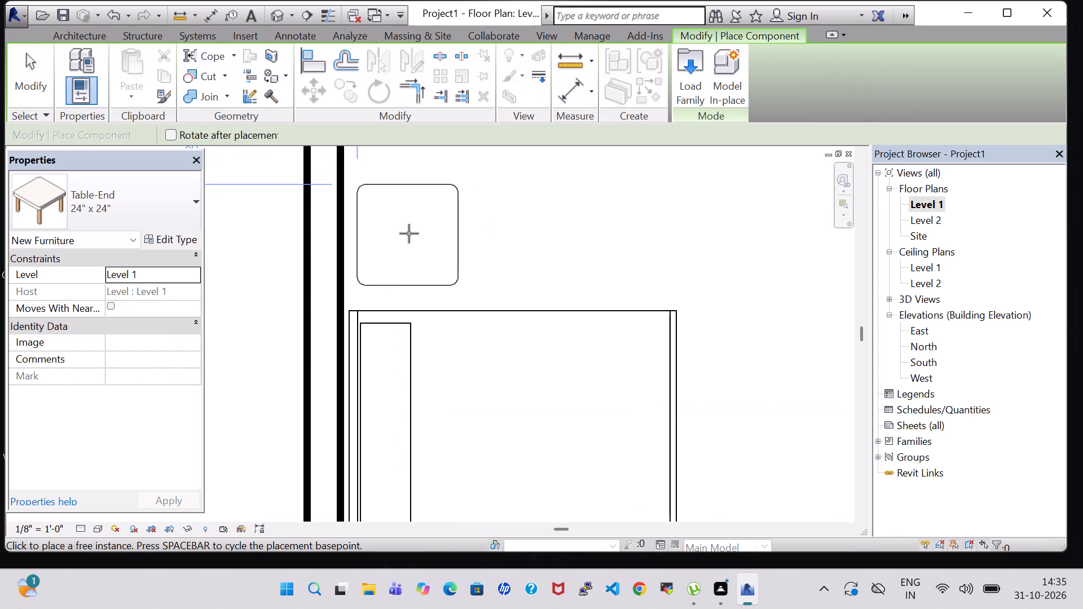
{"action": "left_click", "coordinate": [409, 233]}
{"action": "key", "text": "Escape"}
{"action": "key", "text": "Escape"}
{"action": "left_click", "coordinate": [409, 233]}
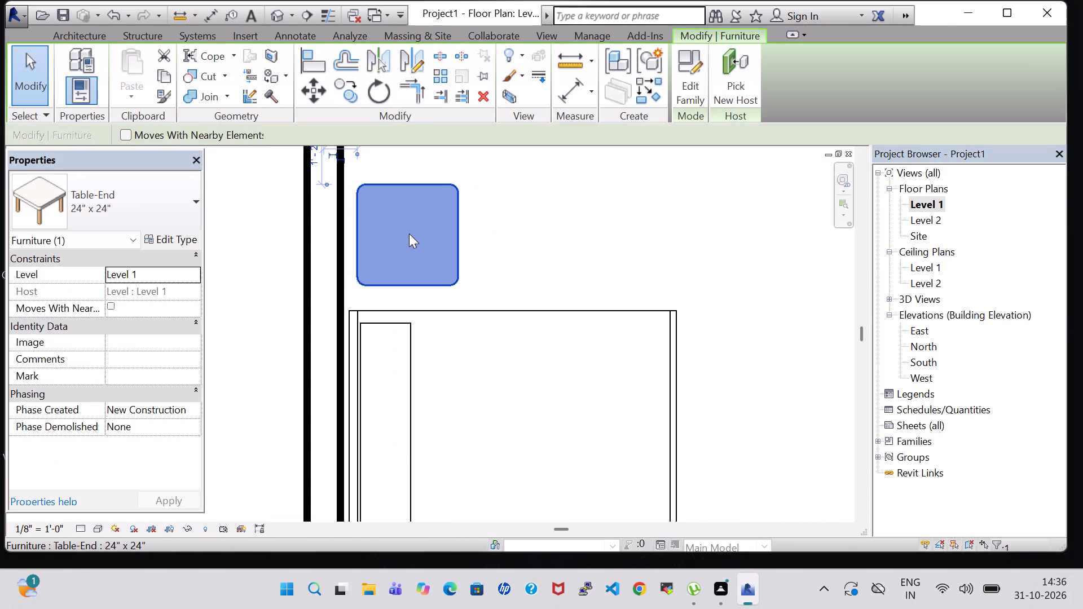
{"action": "key", "text": "Left"}
{"action": "key", "text": "Left"}
{"action": "key", "text": "Left"}
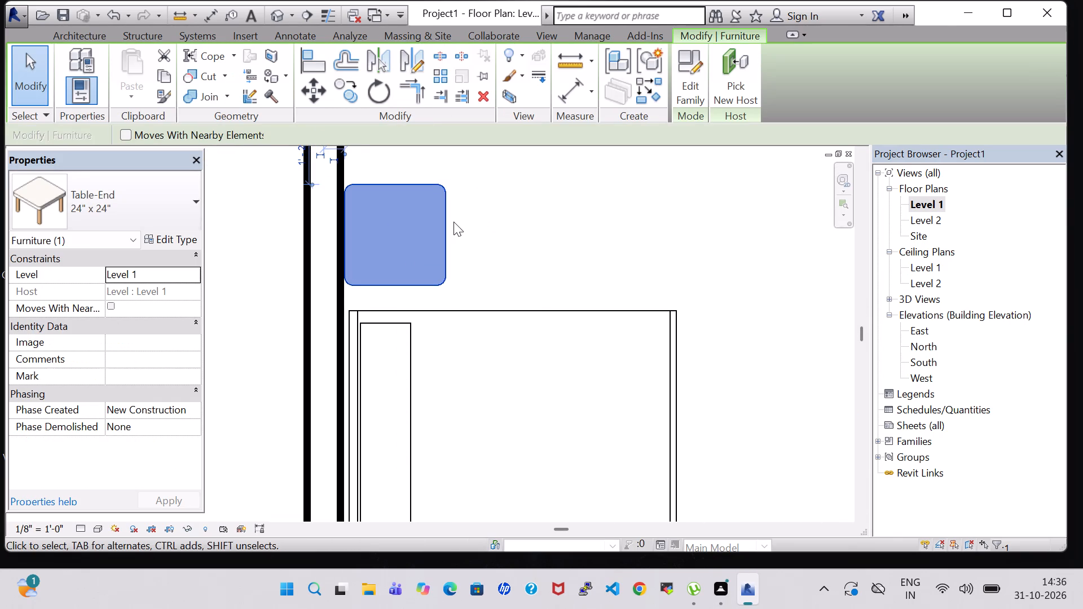
{"action": "key", "text": "Right"}
{"action": "left_click", "coordinate": [522, 240]}
Set the height of the end table's 24" x 24" type to 2' 0".
{"action": "left_click", "coordinate": [440, 240]}
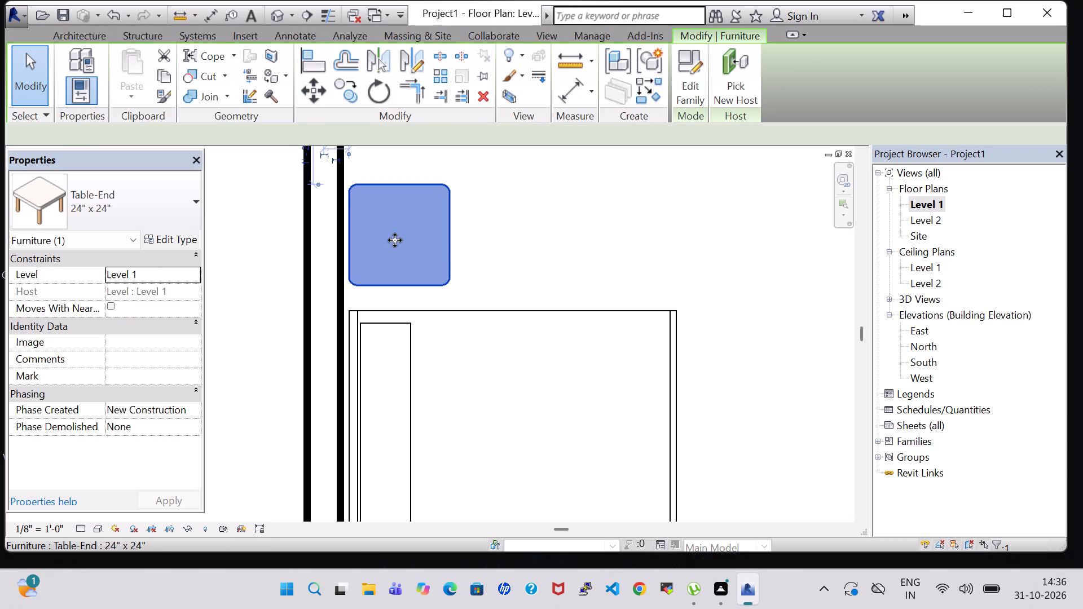
{"action": "left_click", "coordinate": [184, 236]}
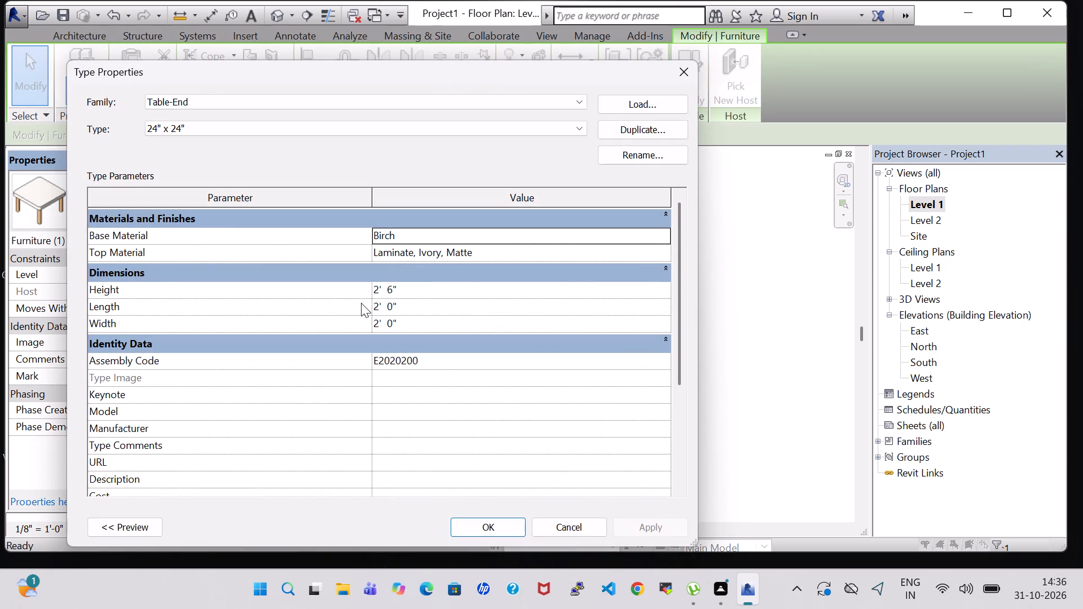
{"action": "double_click", "coordinate": [393, 289]}
{"action": "key", "text": "BackSpace"}
{"action": "key", "text": "0"}
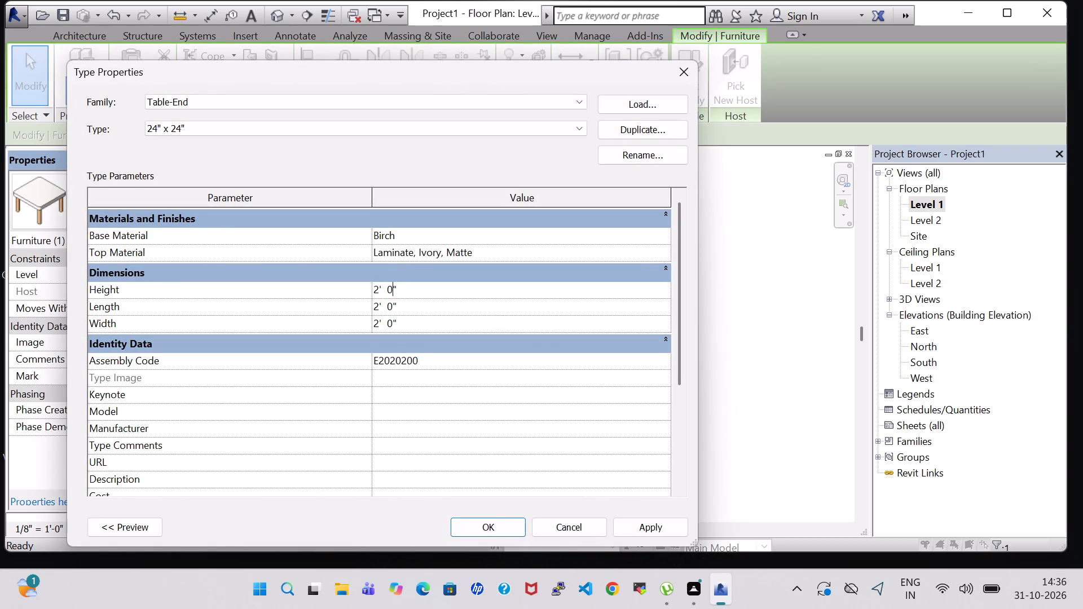
{"action": "left_click", "coordinate": [494, 532]}
{"action": "left_click", "coordinate": [553, 240]}
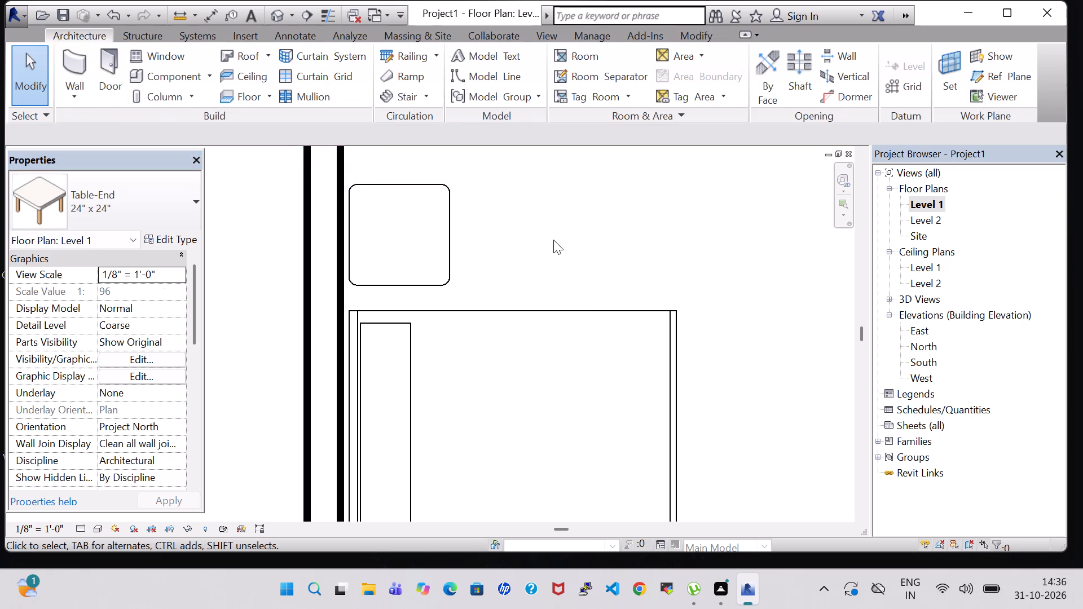
Load the RPC Plant - Tropical family from the US Imperial library's Planting folder.
{"action": "scroll", "coordinate": [553, 240], "scroll_direction": "down", "scroll_amount": 4}
{"action": "middle_click_drag", "start_coordinate": [560, 240], "coordinate": [558, 269]}
{"action": "middle_click", "coordinate": [548, 261]}
{"action": "scroll", "coordinate": [546, 253], "scroll_direction": "up", "scroll_amount": 1}
{"action": "scroll", "coordinate": [548, 249], "scroll_direction": "down", "scroll_amount": 3}
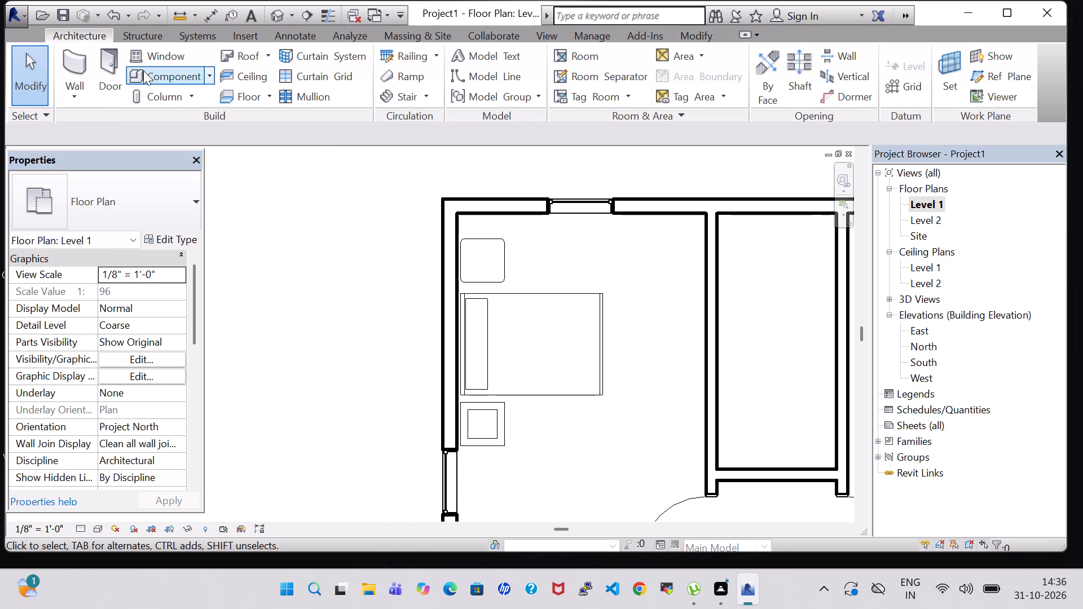
{"action": "left_click", "coordinate": [160, 74]}
{"action": "left_click", "coordinate": [680, 88]}
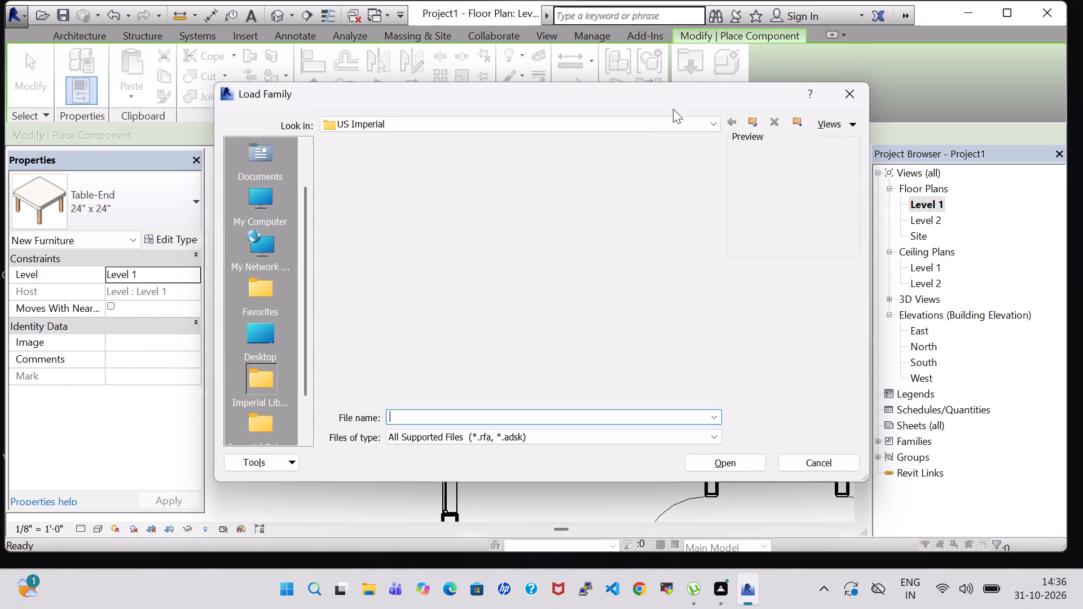
{"action": "scroll", "coordinate": [569, 264], "scroll_direction": "down", "scroll_amount": 3}
{"action": "scroll", "coordinate": [569, 264], "scroll_direction": "up", "scroll_amount": 1}
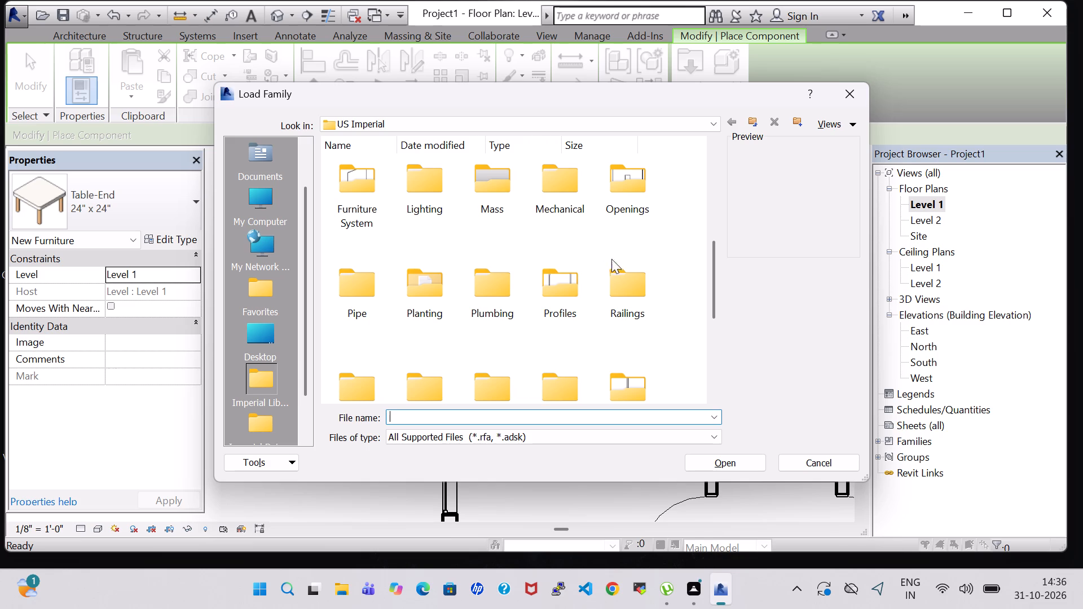
{"action": "scroll", "coordinate": [661, 234], "scroll_direction": "up", "scroll_amount": 1}
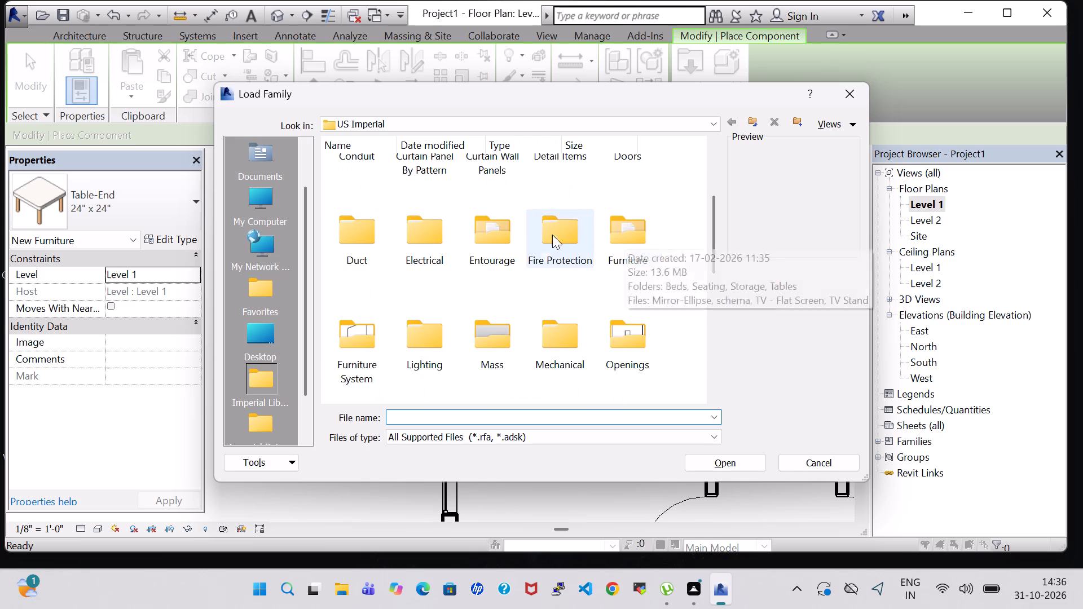
{"action": "left_click", "coordinate": [505, 236]}
{"action": "key", "text": "p"}
{"action": "double_click", "coordinate": [432, 206]}
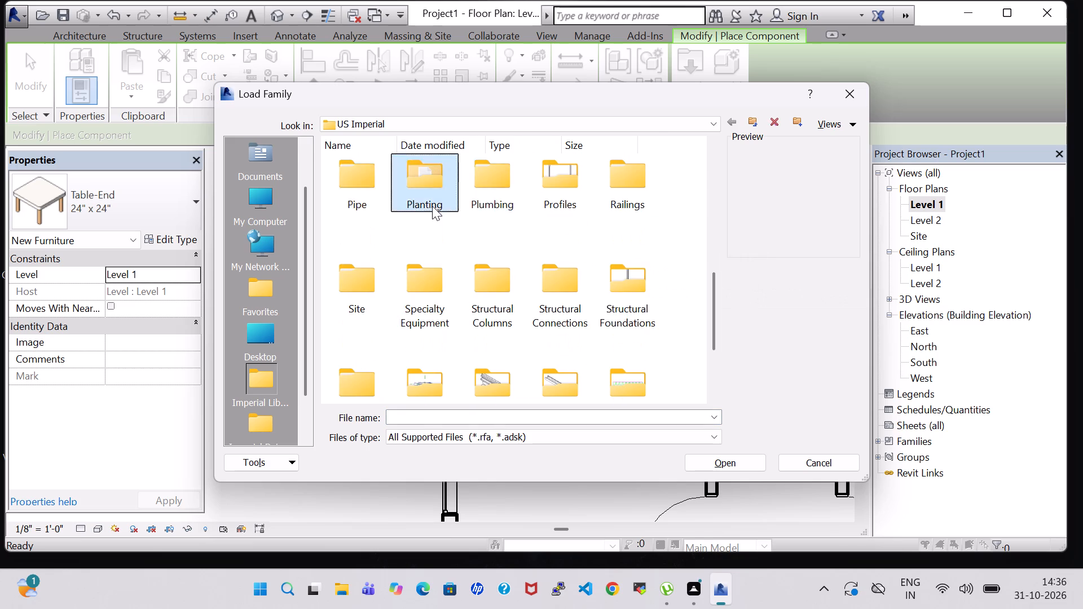
{"action": "left_click", "coordinate": [364, 180]}
{"action": "left_click", "coordinate": [729, 462]}
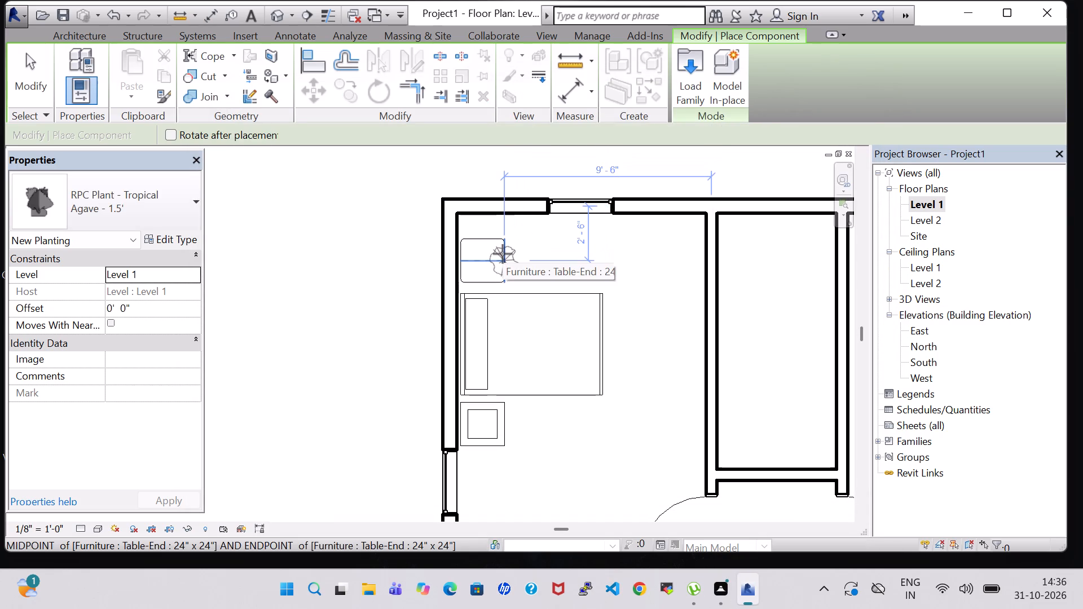
Place an Agave - 1.5' tropical plant at the midpoint of the end table's right edge.
{"action": "left_click", "coordinate": [503, 254]}
{"action": "key", "text": "Escape"}
{"action": "key", "text": "Escape"}
Set the agave plant's offset from Level 1 to 2' 0", matching the end table's height.
{"action": "left_click", "coordinate": [514, 254]}
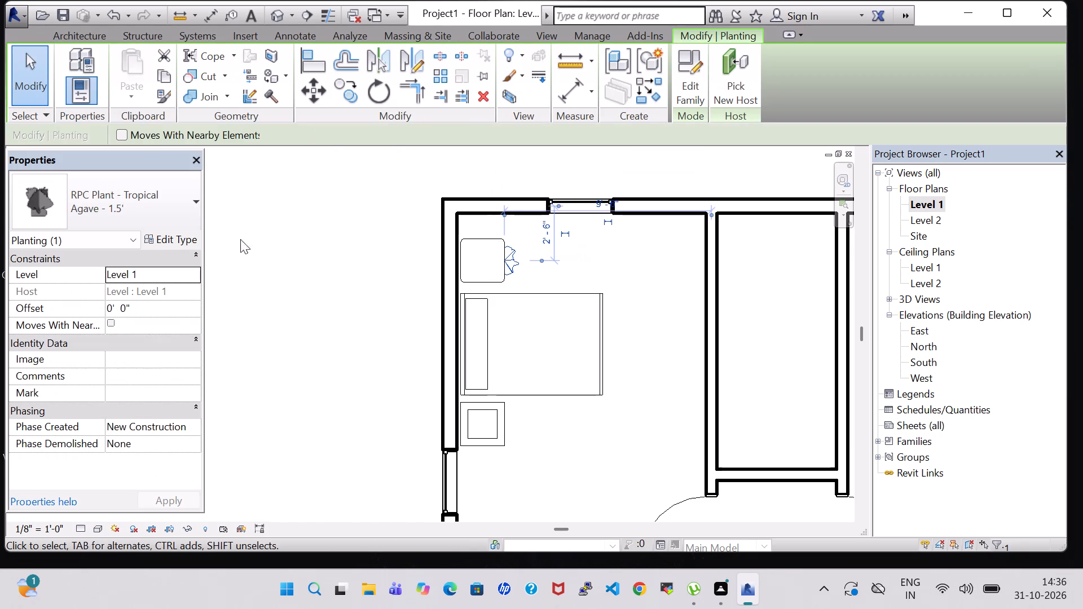
{"action": "left_click", "coordinate": [115, 312]}
{"action": "key", "text": "Left"}
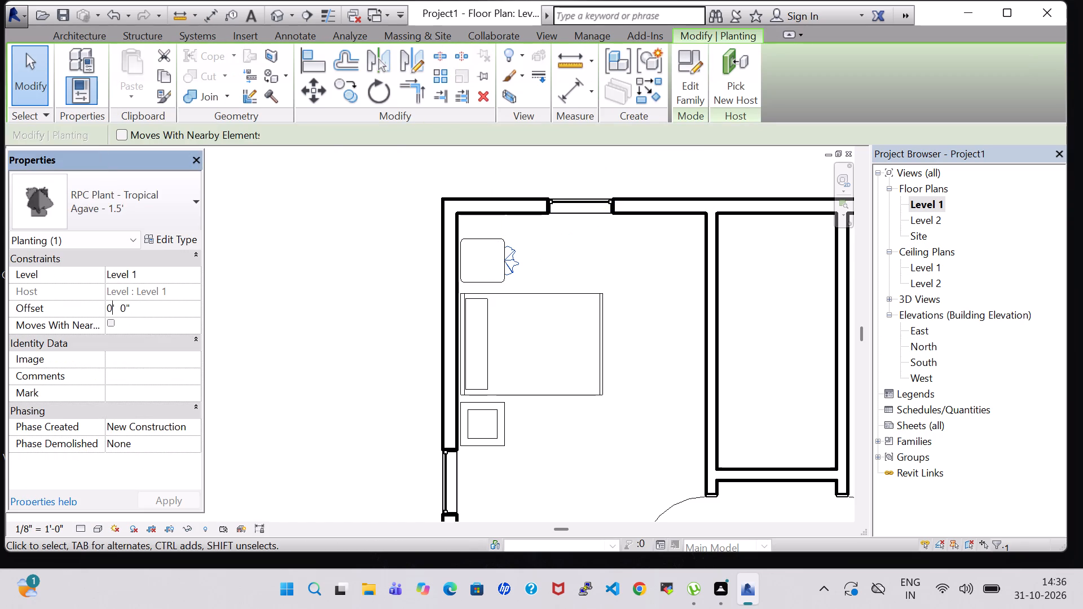
{"action": "key", "text": "BackSpace"}
{"action": "key", "text": "2"}
{"action": "left_click", "coordinate": [182, 492]}
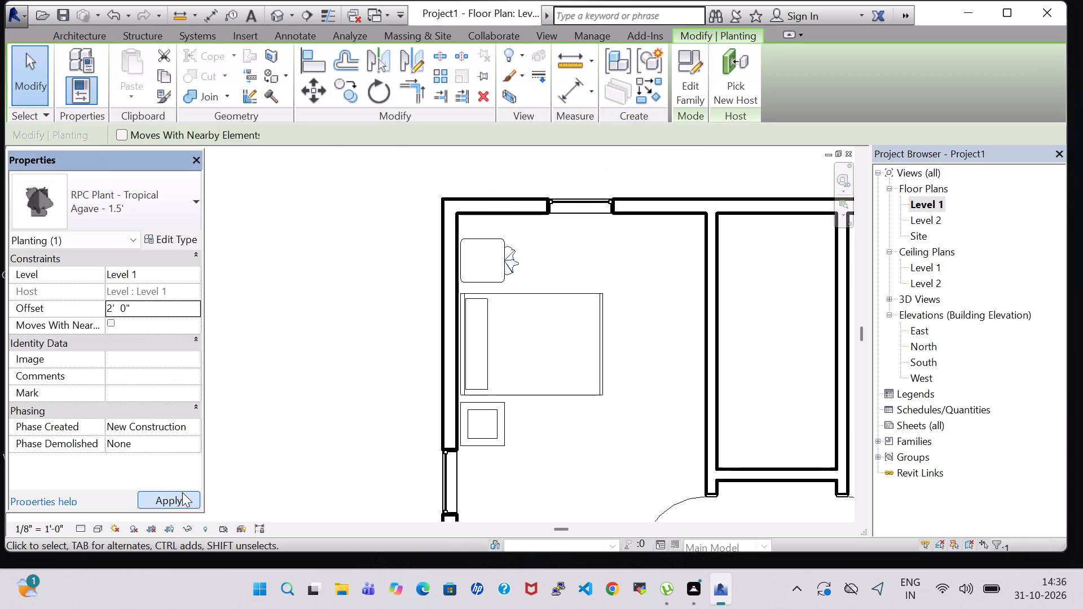
Nudge the agave plant seven increments left so it sits on the end table.
{"action": "key", "text": "Left"}
{"action": "key", "text": "Left"}
{"action": "key", "text": "Left"}
{"action": "key", "text": "Left"}
{"action": "key", "text": "Left"}
{"action": "key", "text": "Left"}
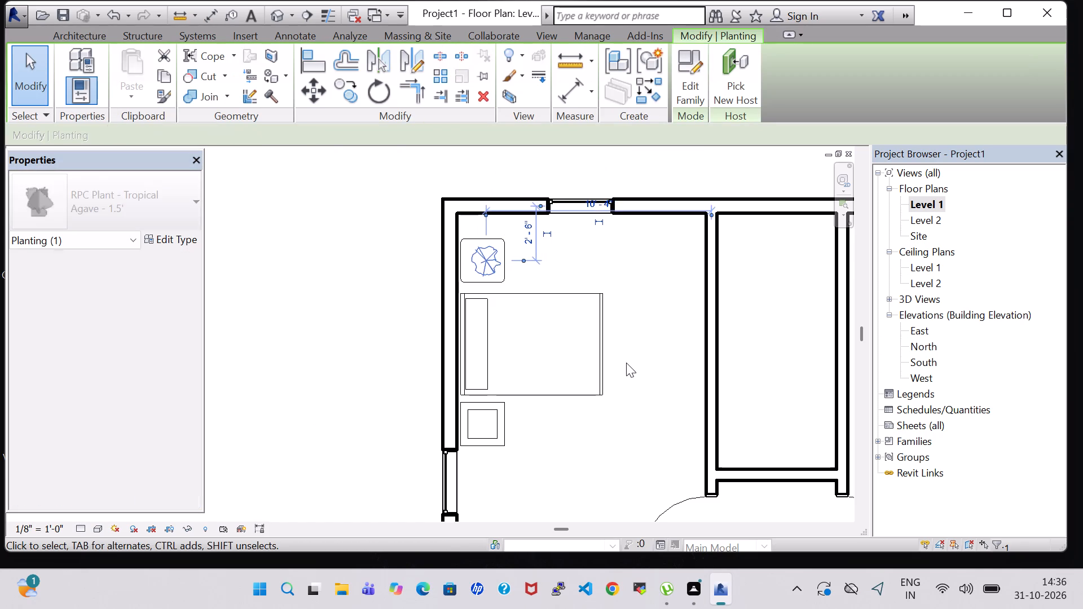
{"action": "key", "text": "Left"}
{"action": "left_click", "coordinate": [653, 303]}
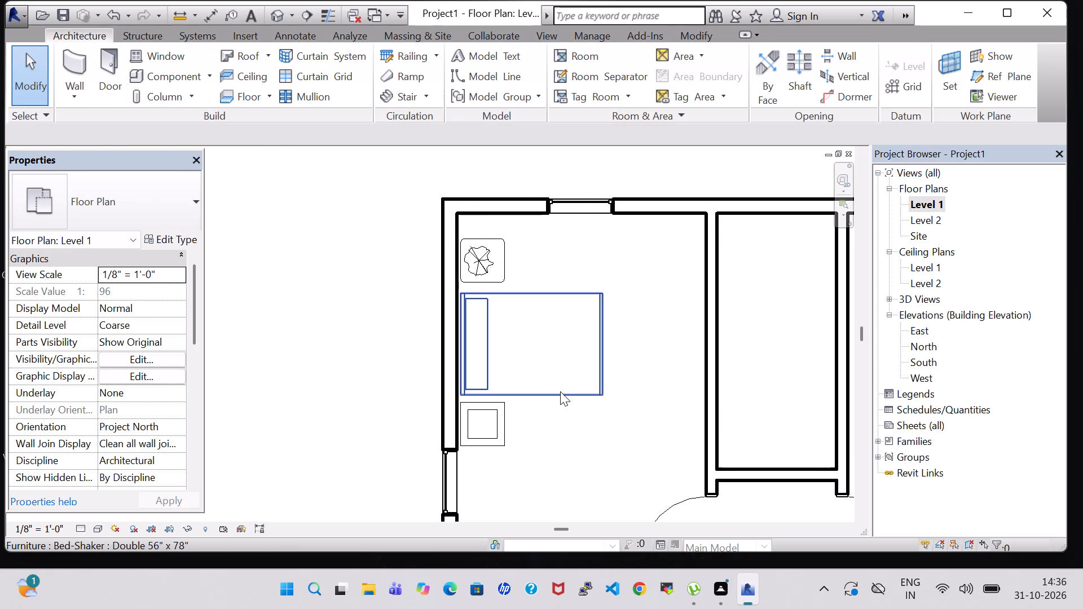
Nudge the bed two increments down, away from the end table.
{"action": "scroll", "coordinate": [560, 391], "scroll_direction": "down", "scroll_amount": 2}
{"action": "middle_click_drag", "start_coordinate": [560, 394], "coordinate": [582, 335]}
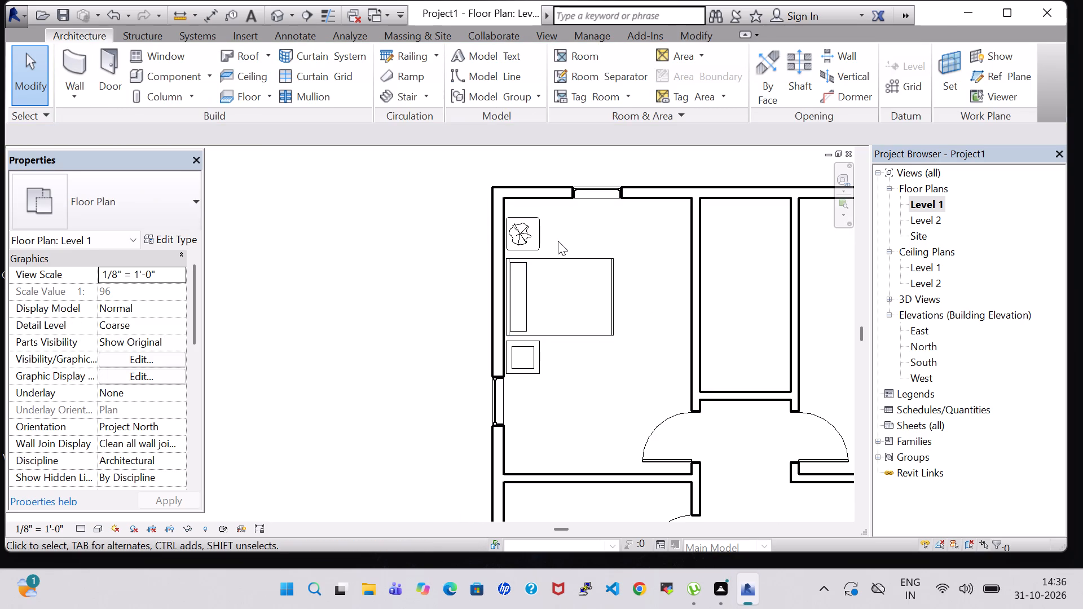
{"action": "left_click", "coordinate": [526, 350]}
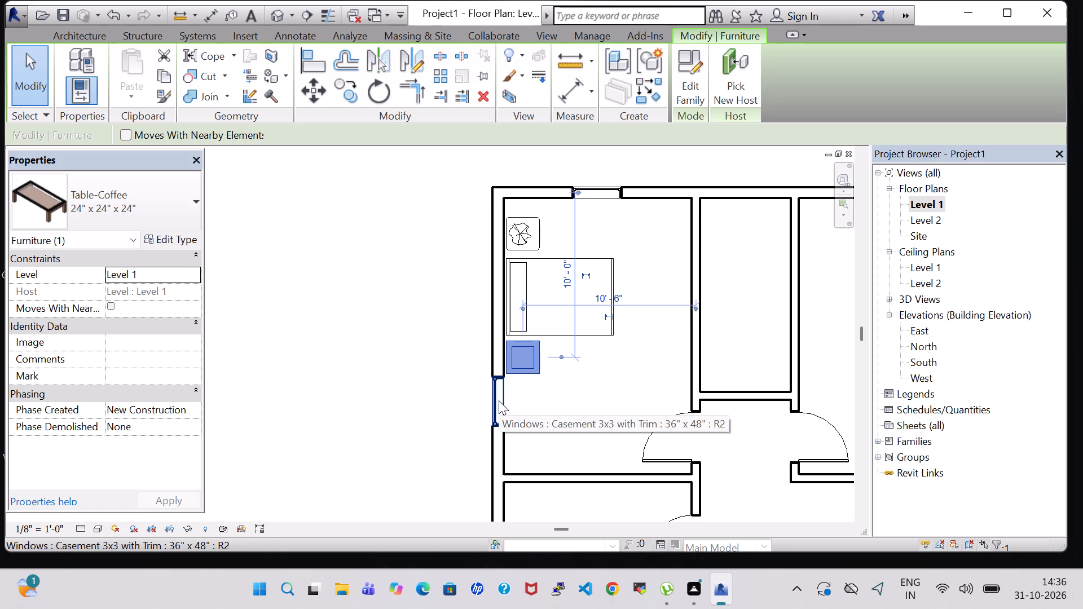
{"action": "left_click", "coordinate": [657, 385]}
{"action": "left_click", "coordinate": [595, 333]}
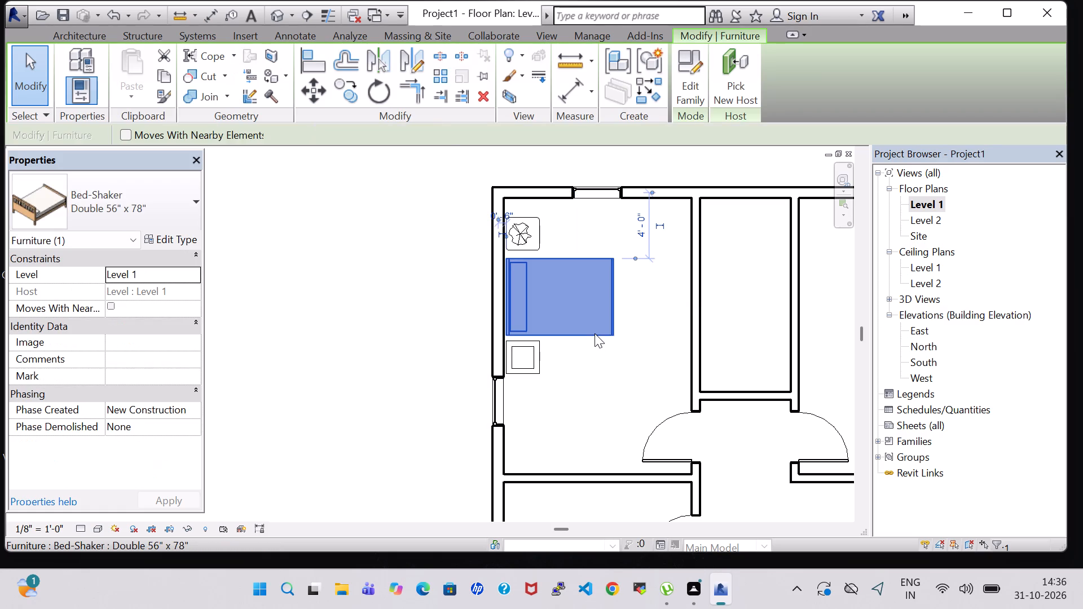
{"action": "key", "text": "Down"}
{"action": "key", "text": "Down"}
Nudge the coffee table two increments down to restore its gap from the bed.
{"action": "left_click", "coordinate": [538, 365]}
{"action": "key", "text": "Down"}
{"action": "key", "text": "Down"}
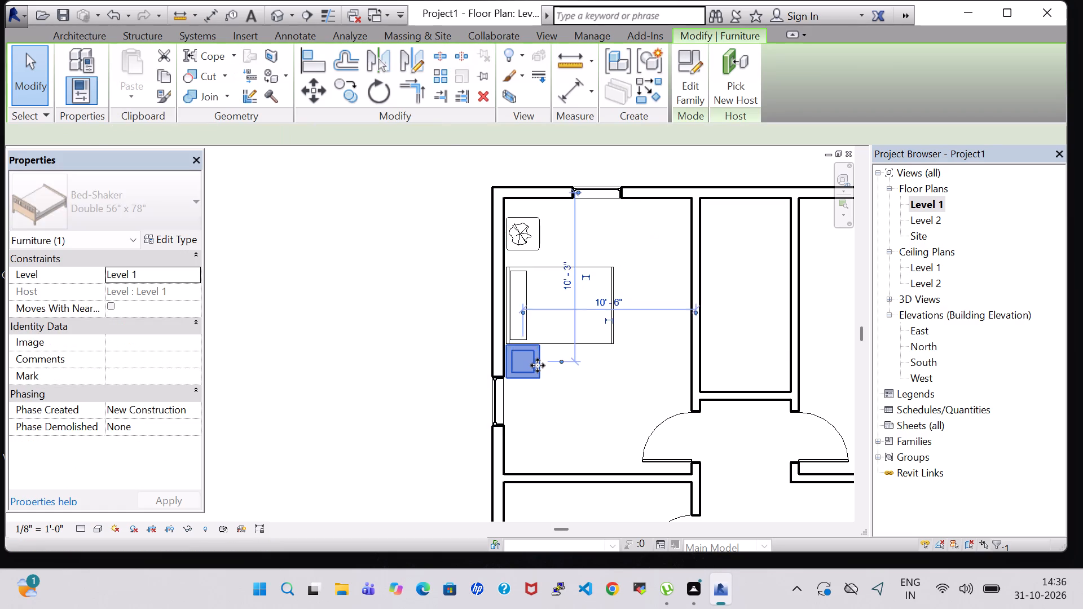
Nudge the coffee table six increments farther down, away from the bed.
{"action": "key", "text": "Down"}
{"action": "key", "text": "Down"}
{"action": "key", "text": "Down"}
{"action": "key", "text": "Down"}
{"action": "key", "text": "Down"}
{"action": "key", "text": "Down"}
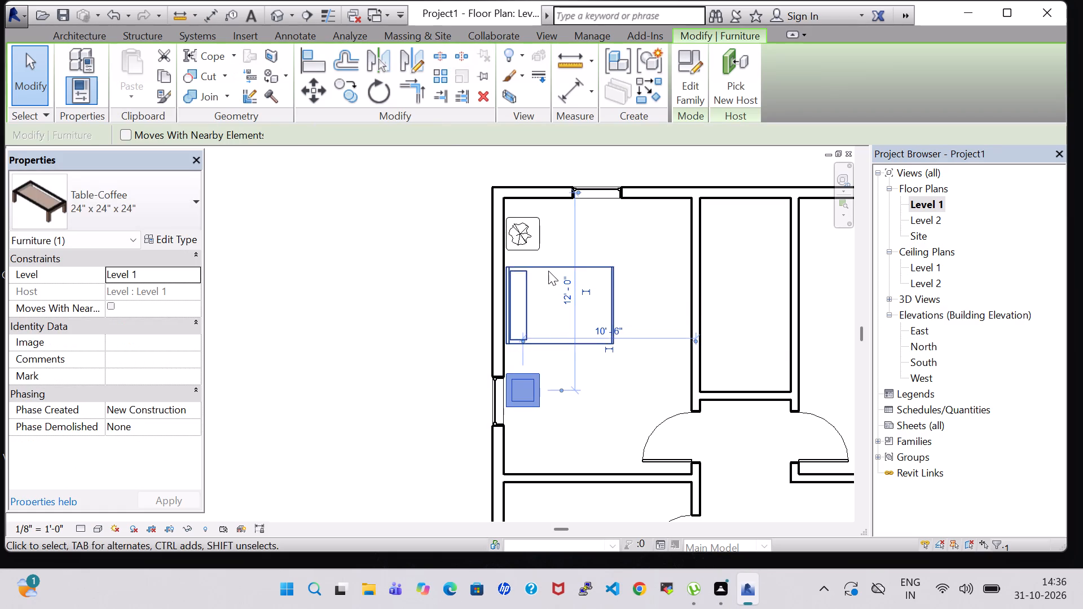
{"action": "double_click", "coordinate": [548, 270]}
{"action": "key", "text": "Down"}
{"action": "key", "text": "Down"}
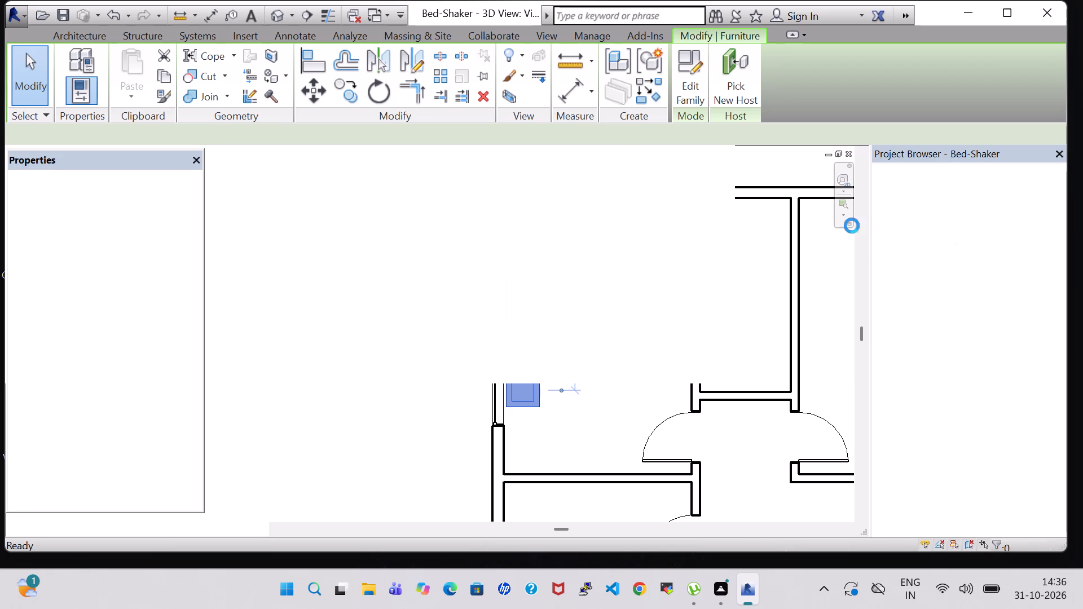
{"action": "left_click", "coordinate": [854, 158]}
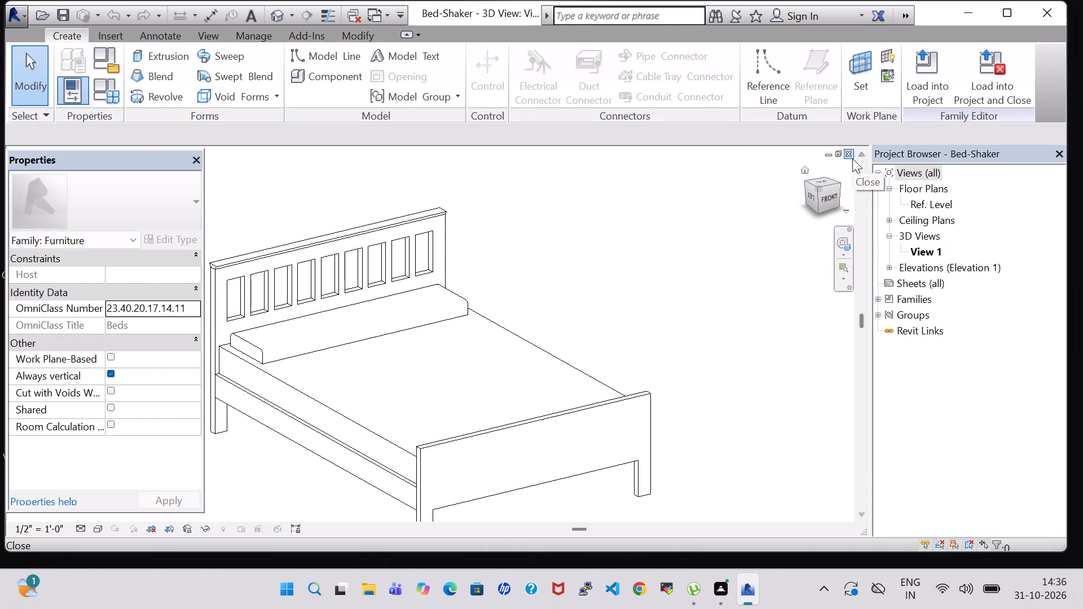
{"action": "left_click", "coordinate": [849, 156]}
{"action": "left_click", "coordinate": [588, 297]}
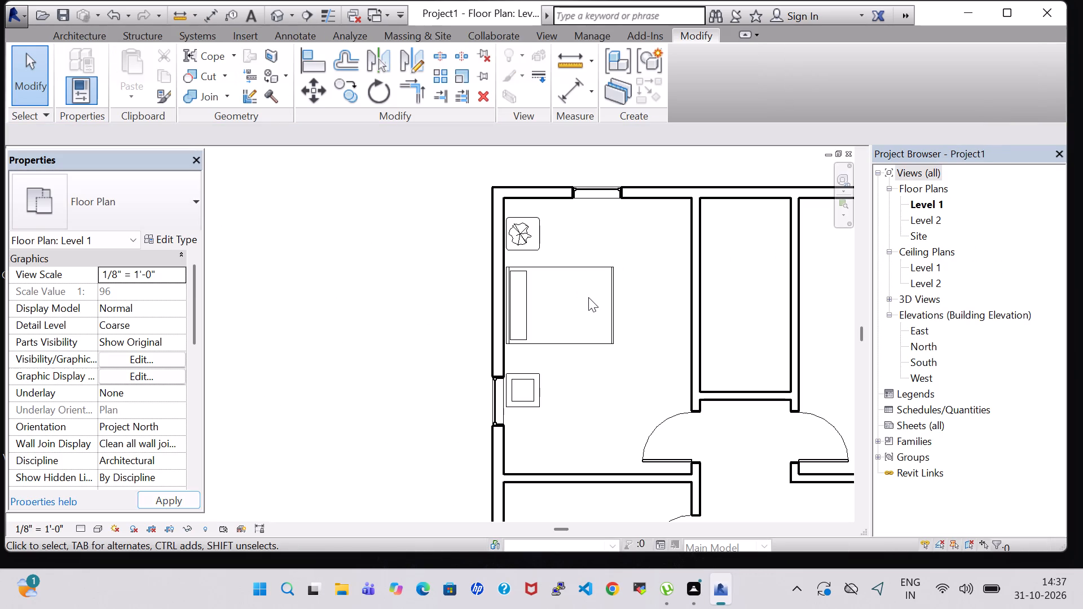
Nudge the Bed-Shaker double bed six increments down along the room's left wall.
{"action": "left_click", "coordinate": [574, 275]}
{"action": "key", "text": "Down"}
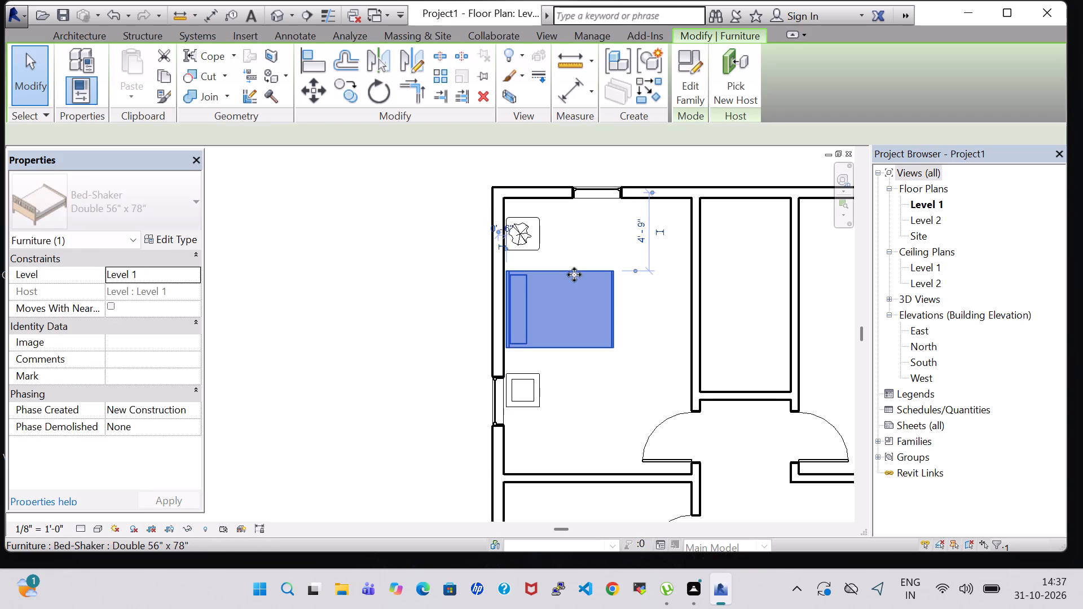
{"action": "key", "text": "Down"}
{"action": "key", "text": "Down"}
{"action": "key", "text": "Down"}
{"action": "key", "text": "Down"}
{"action": "key", "text": "Down"}
Nudge the coffee table nine increments down, away from the bed's lower edge.
{"action": "left_click", "coordinate": [519, 389]}
{"action": "key", "text": "Down"}
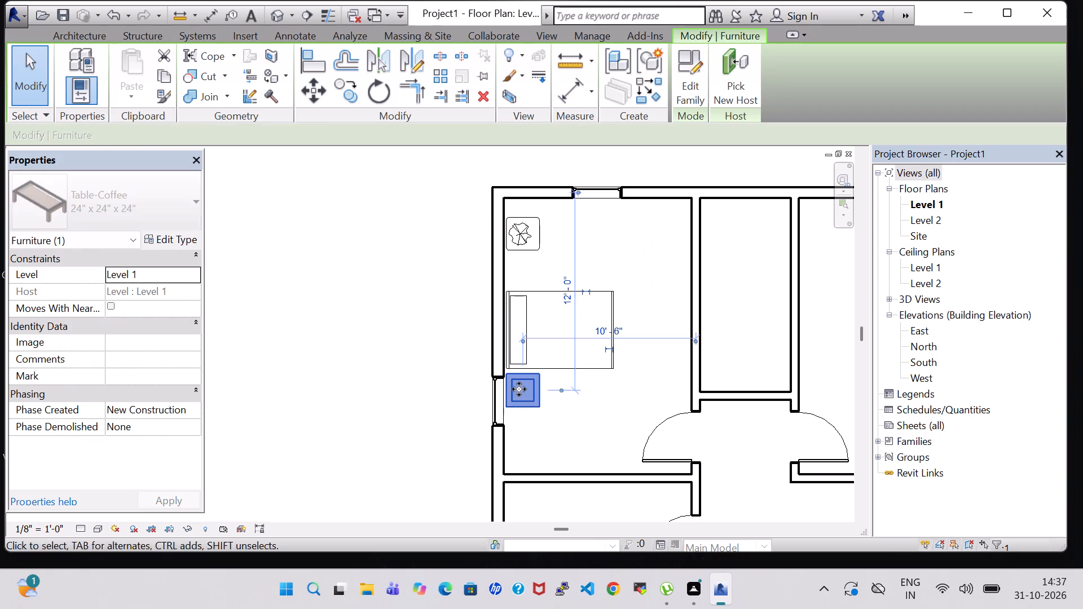
{"action": "key", "text": "Down"}
{"action": "key", "text": "Down"}
{"action": "key", "text": "Down"}
{"action": "key", "text": "Down"}
{"action": "key", "text": "Down"}
{"action": "key", "text": "Down"}
{"action": "key", "text": "Down"}
{"action": "key", "text": "Down"}
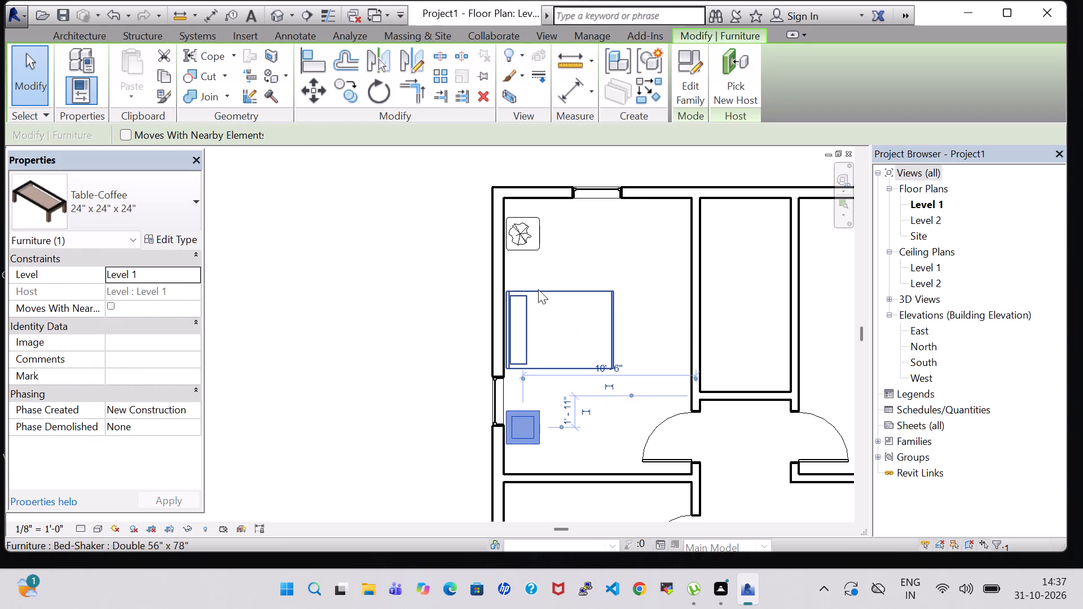
Nudge the bed one increment back up.
{"action": "left_click", "coordinate": [538, 292]}
{"action": "key", "text": "Up"}
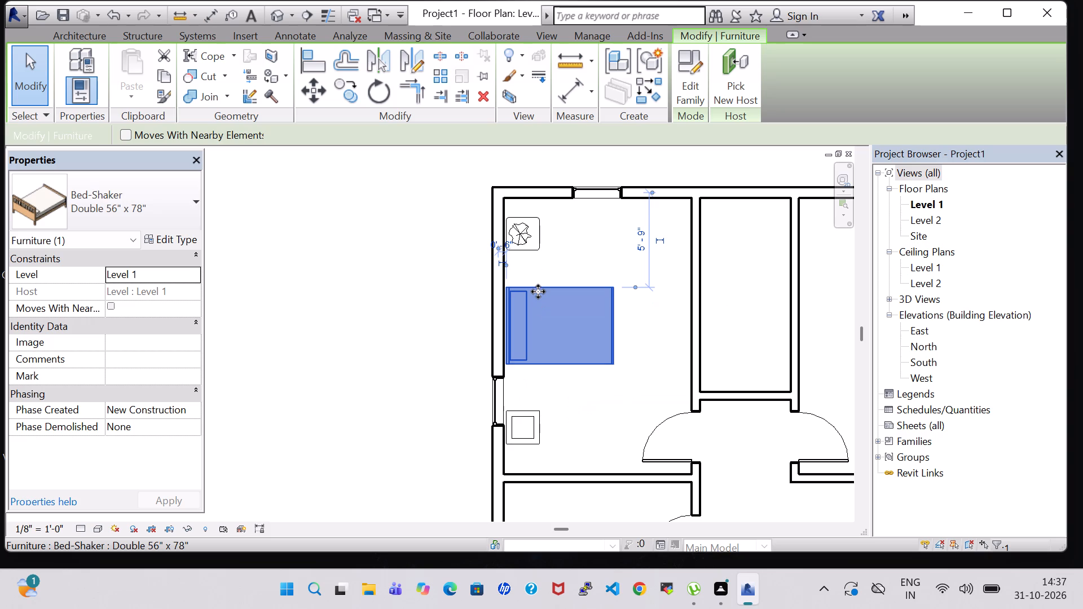
Nudge the coffee table a net eleven increments up so it sits just below the bed's lower edge.
{"action": "left_click", "coordinate": [525, 436]}
{"action": "key", "text": "Down"}
{"action": "key", "text": "Down"}
{"action": "key", "text": "Up"}
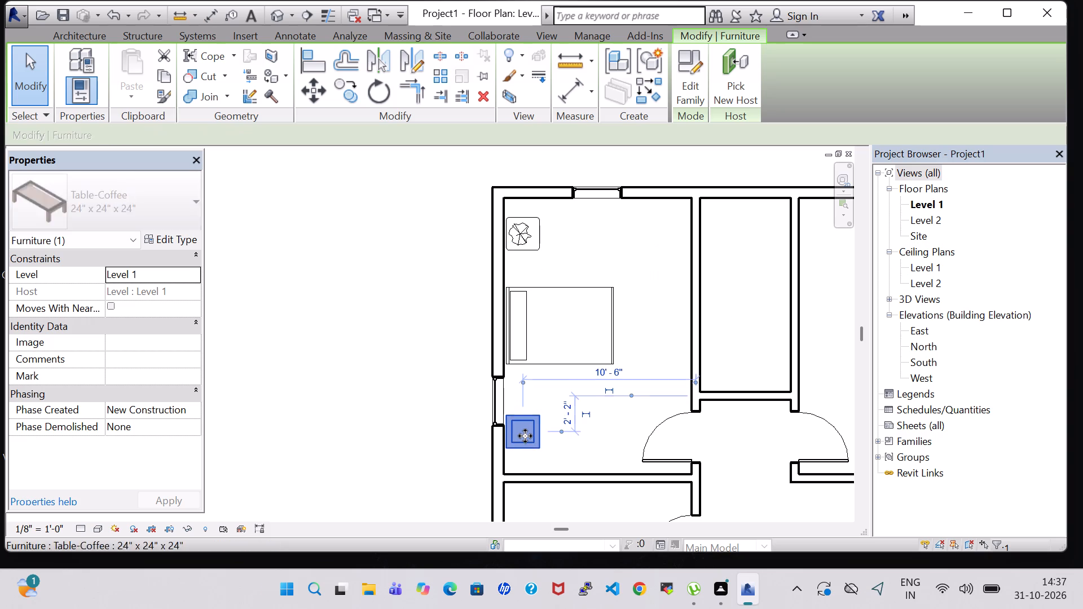
{"action": "key", "text": "Up"}
{"action": "key", "text": "Up"}
{"action": "key", "text": "Up"}
{"action": "key", "text": "Up"}
{"action": "key", "text": "Up"}
{"action": "key", "text": "Up"}
{"action": "key", "text": "Up"}
{"action": "key", "text": "Up"}
{"action": "key", "text": "Up"}
{"action": "key", "text": "Up"}
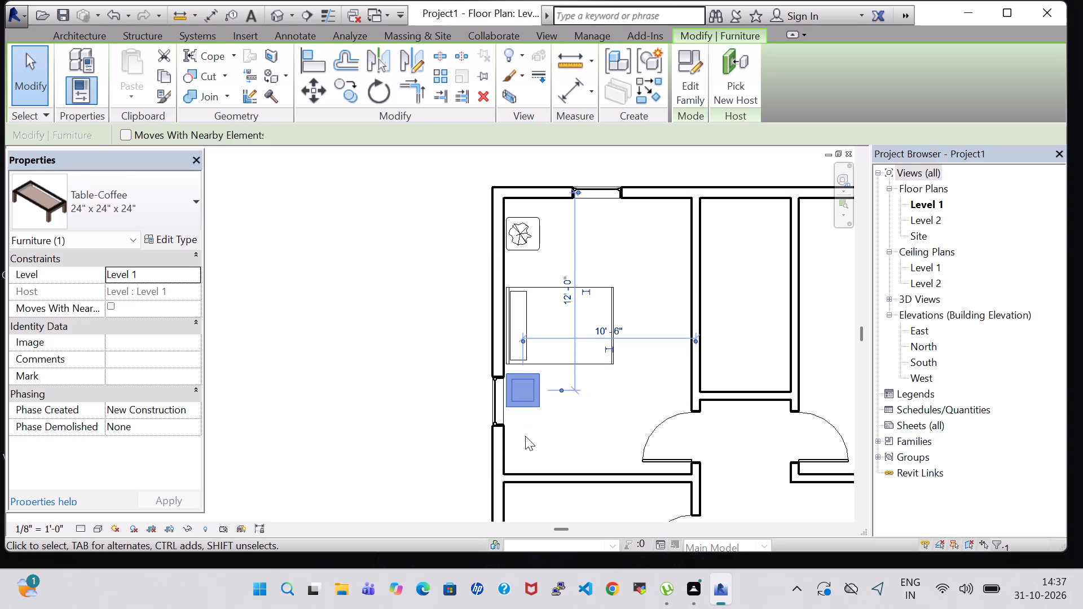
{"action": "key", "text": "Up"}
{"action": "key", "text": "Up"}
Nudge the casement window in the bedroom's left wall nineteen increments up so it is centred behind the bed.
{"action": "left_click", "coordinate": [499, 410]}
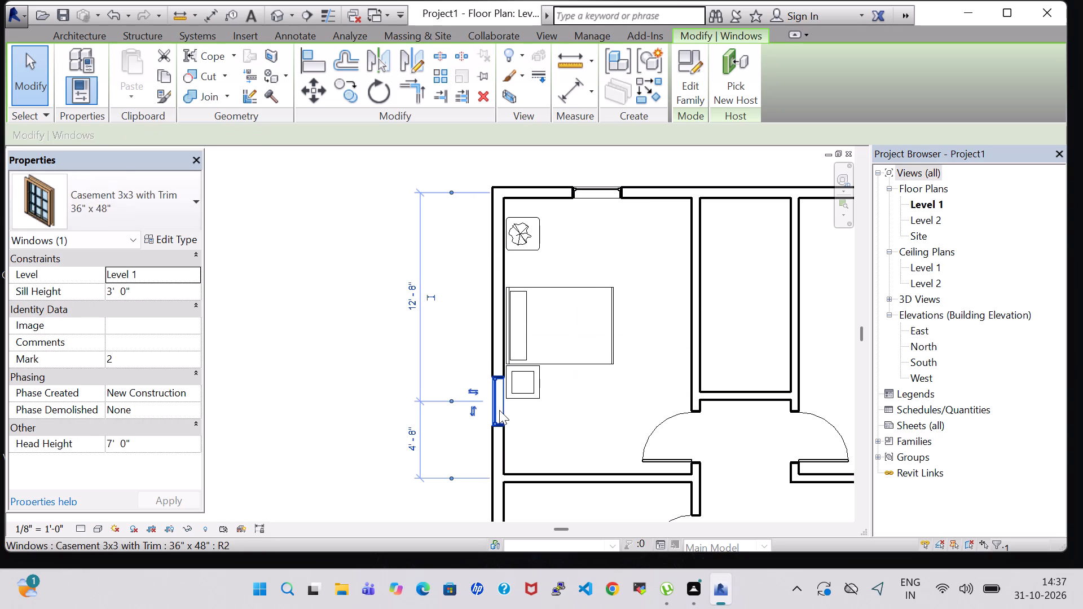
{"action": "key", "text": "Up"}
{"action": "key", "text": "Up"}
{"action": "key", "text": "Up"}
{"action": "key", "text": "Up"}
{"action": "key", "text": "Up"}
{"action": "key", "text": "Up"}
{"action": "key", "text": "Up"}
{"action": "key", "text": "Up"}
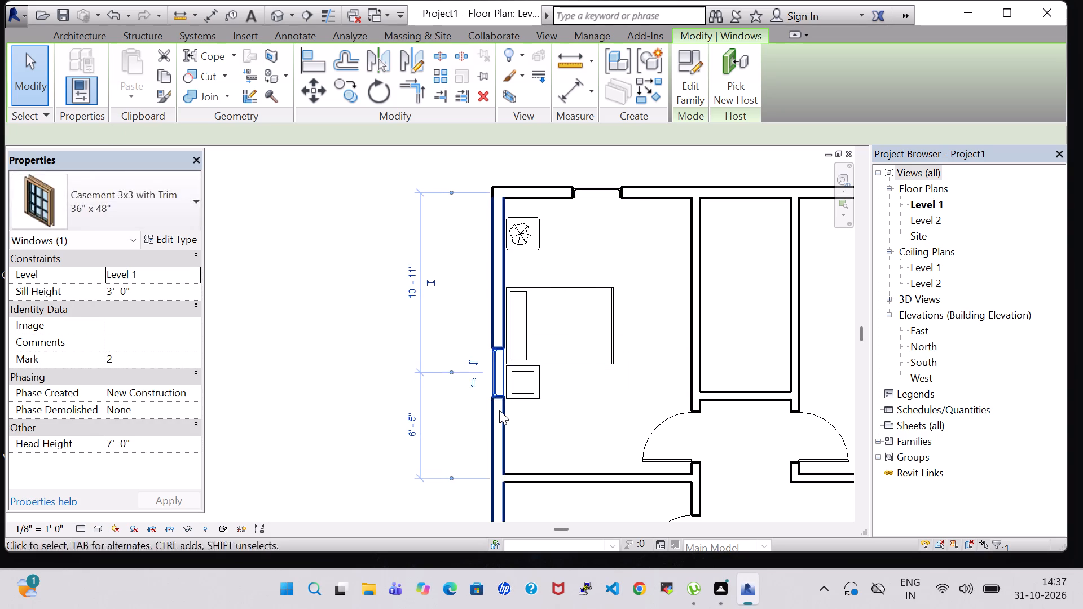
{"action": "key", "text": "Up"}
{"action": "key", "text": "Up"}
{"action": "key", "text": "Up"}
{"action": "key", "text": "Up"}
{"action": "key", "text": "Up"}
{"action": "key", "text": "Up"}
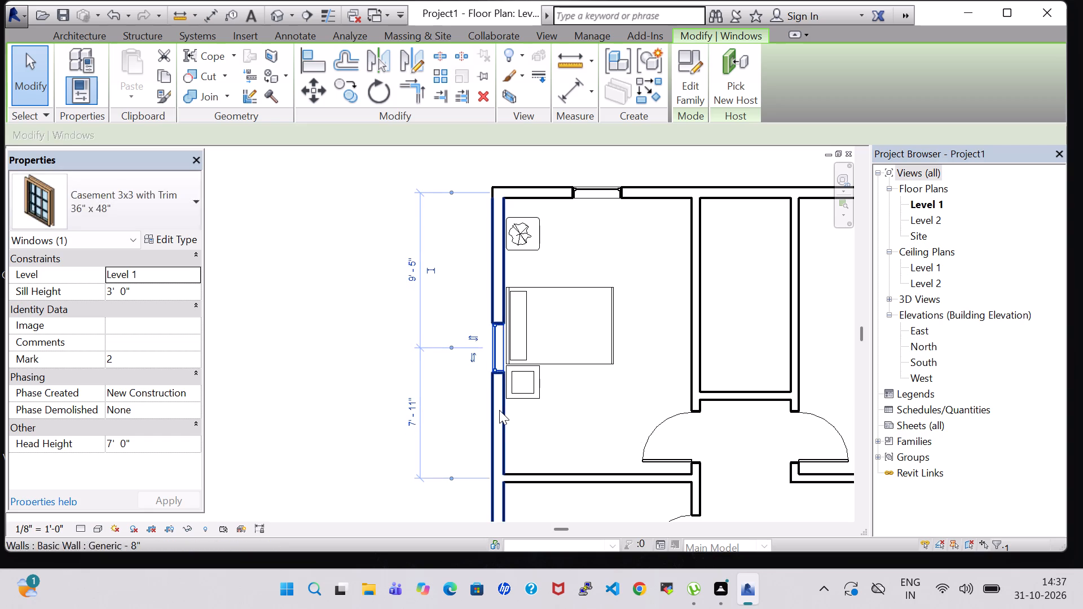
{"action": "key", "text": "Up"}
{"action": "key", "text": "Up"}
{"action": "key", "text": "Up"}
{"action": "key", "text": "Up"}
{"action": "key", "text": "Up"}
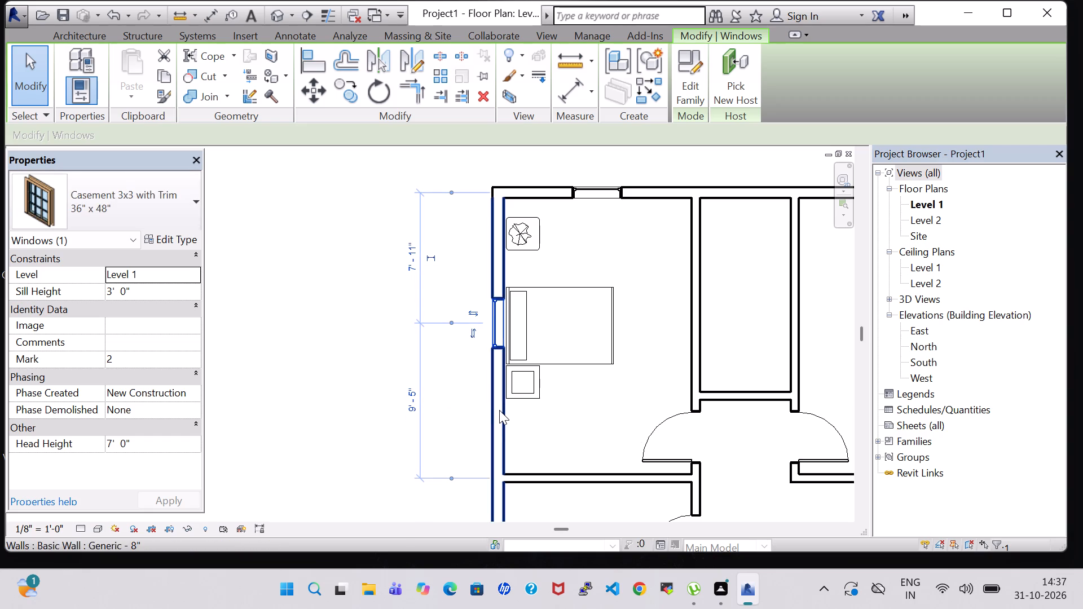
{"action": "left_click", "coordinate": [597, 209]}
Nudge the end table eight increments down so it sits just above the bed, keeping it beside the left wall.
{"action": "left_click", "coordinate": [544, 232]}
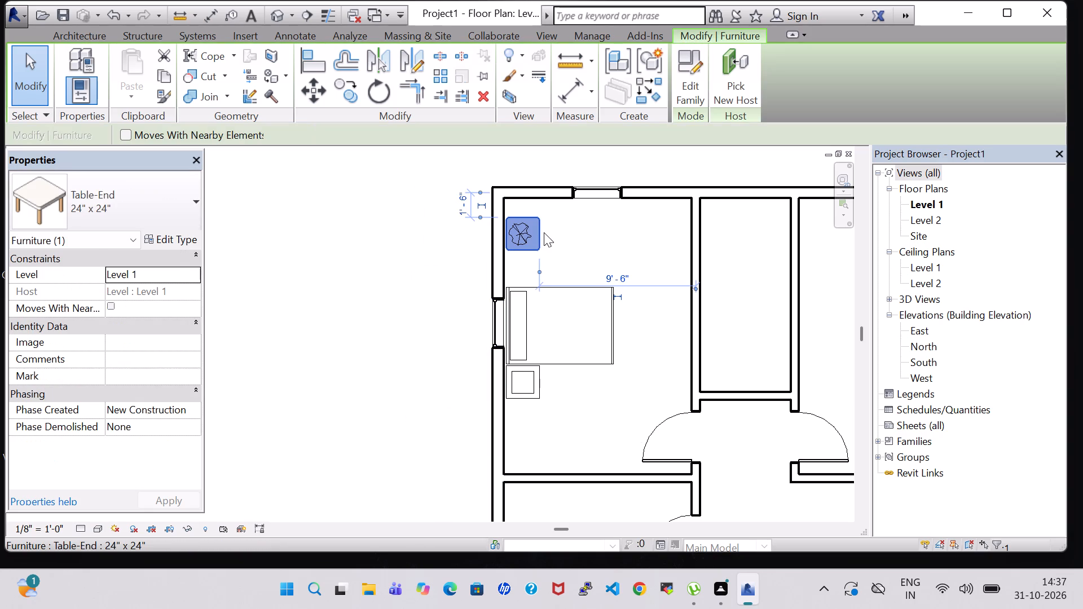
{"action": "key", "text": "Right"}
{"action": "key", "text": "Down"}
{"action": "key", "text": "Down"}
{"action": "key", "text": "Down"}
{"action": "key", "text": "Down"}
{"action": "key", "text": "Down"}
{"action": "key", "text": "Down"}
{"action": "key", "text": "Down"}
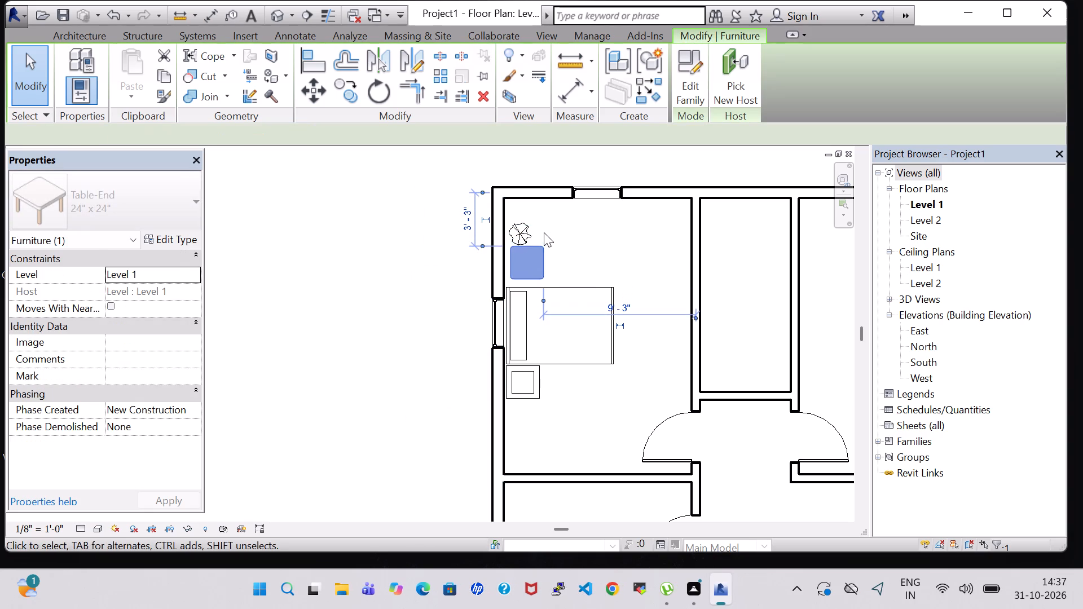
{"action": "key", "text": "Down"}
{"action": "key", "text": "Left"}
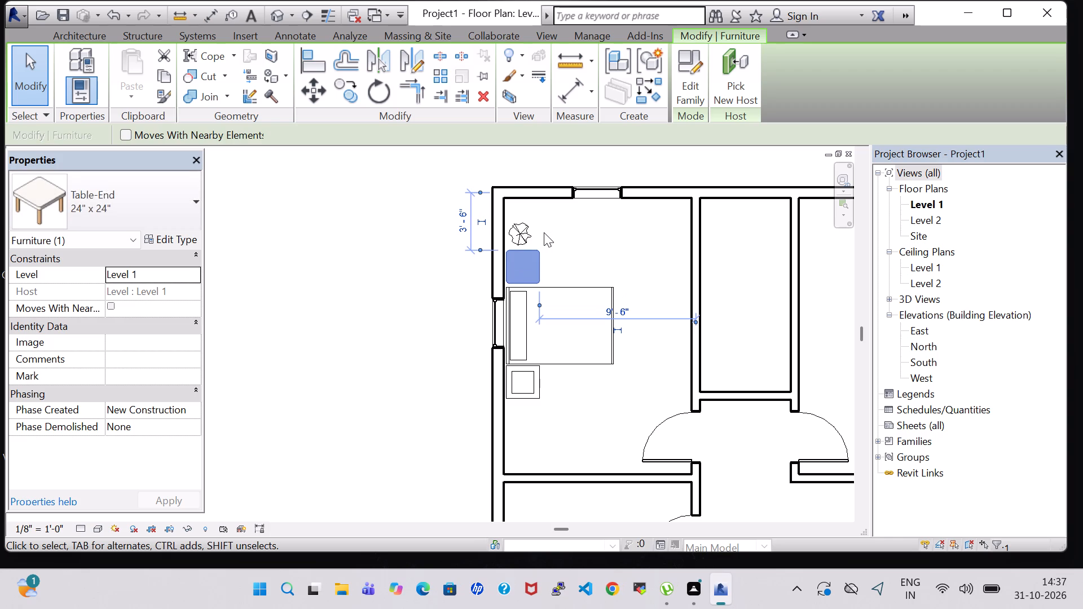
{"action": "left_click", "coordinate": [572, 237]}
Nudge the agave plant eight increments down and one right so it is centred on the end table.
{"action": "left_click", "coordinate": [525, 227]}
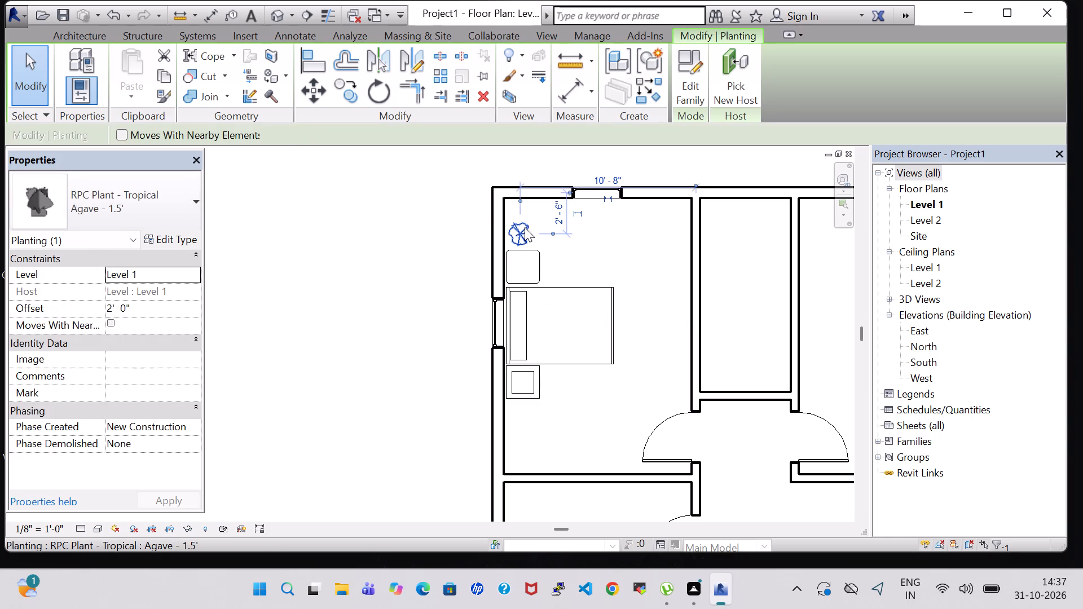
{"action": "key", "text": "Down"}
{"action": "key", "text": "Down"}
{"action": "key", "text": "Down"}
{"action": "key", "text": "Down"}
{"action": "key", "text": "Down"}
{"action": "key", "text": "Down"}
{"action": "key", "text": "Down"}
{"action": "key", "text": "Down"}
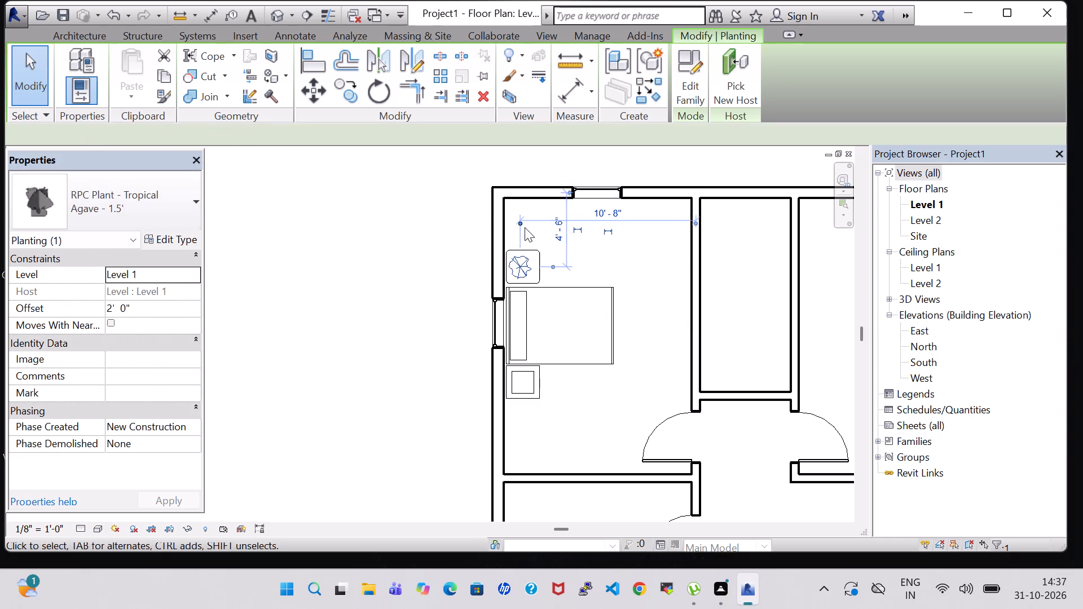
{"action": "key", "text": "Right"}
{"action": "left_click", "coordinate": [680, 279]}
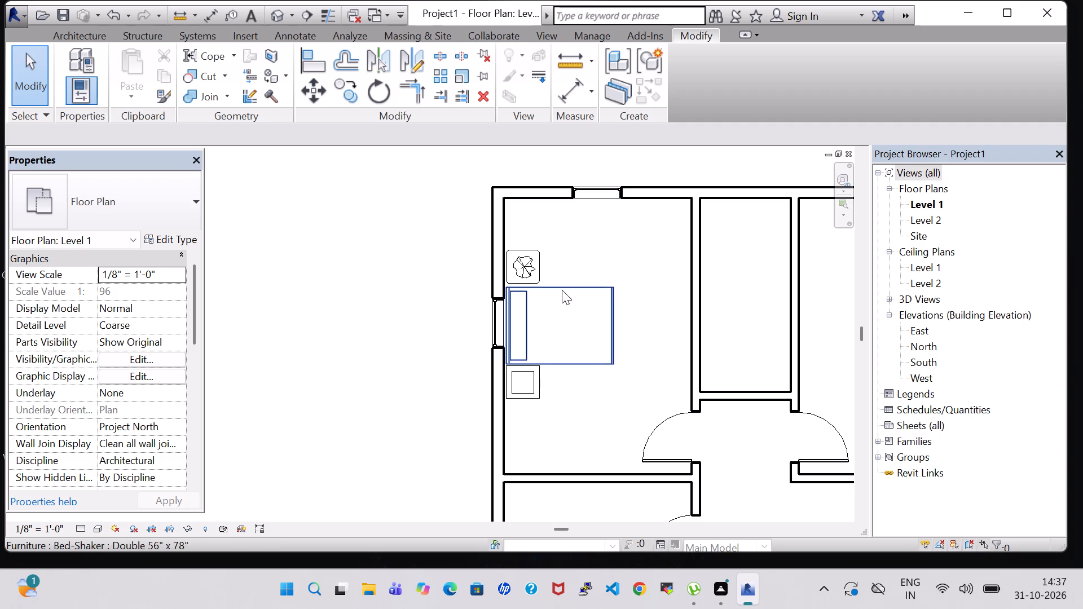
Load the Dresser family from the US Imperial library's Furniture > Storage folder as a component.
{"action": "double_click", "coordinate": [86, 40]}
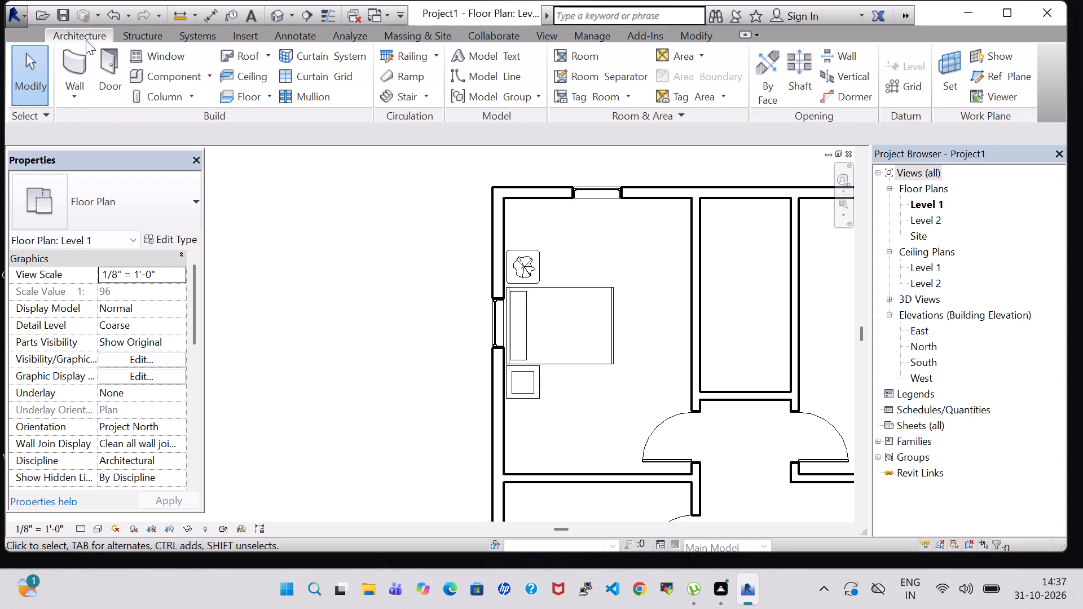
{"action": "left_click", "coordinate": [171, 74]}
{"action": "left_click", "coordinate": [706, 78]}
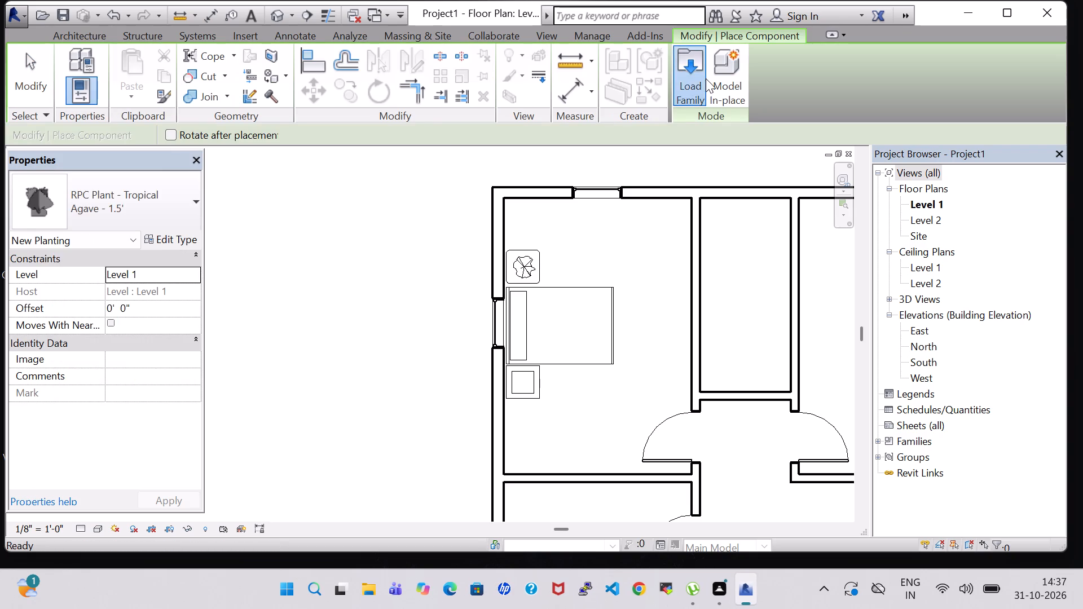
{"action": "scroll", "coordinate": [571, 268], "scroll_direction": "down", "scroll_amount": 1}
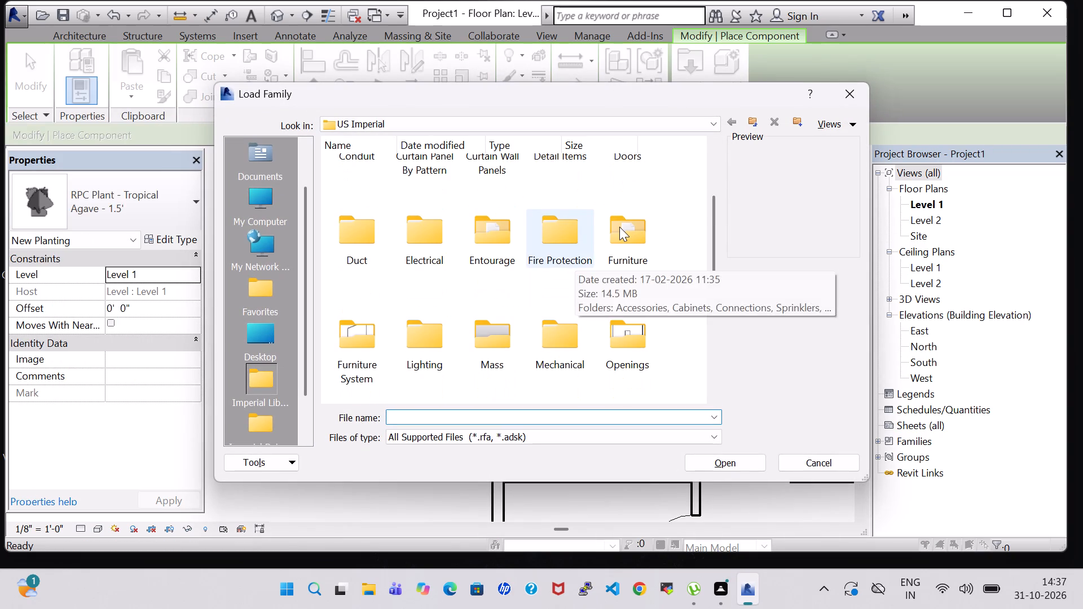
{"action": "double_click", "coordinate": [619, 227]}
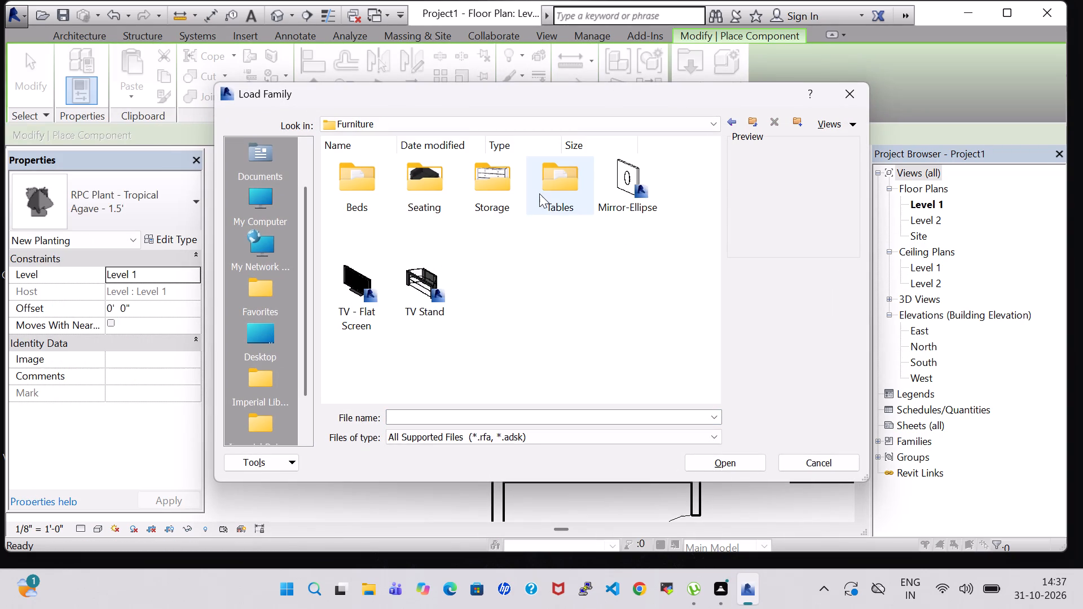
{"action": "double_click", "coordinate": [516, 188]}
{"action": "left_click", "coordinate": [499, 283]}
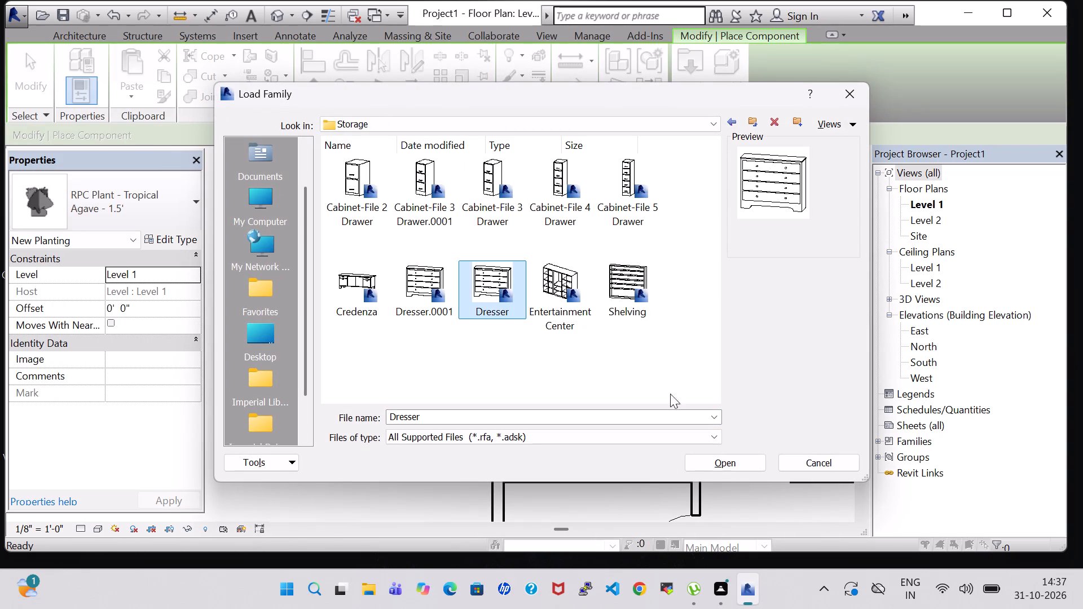
{"action": "left_click", "coordinate": [716, 468]}
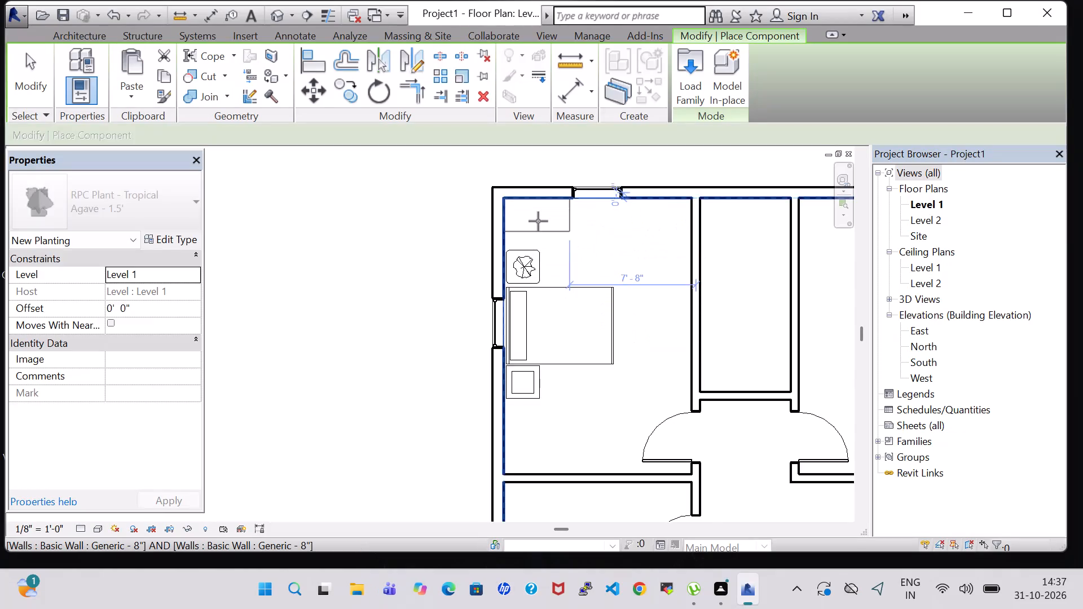
Place one 48" x 72" x 24" dresser in the bedroom's upper-left corner against both walls.
{"action": "scroll", "coordinate": [538, 221], "scroll_direction": "up", "scroll_amount": 5}
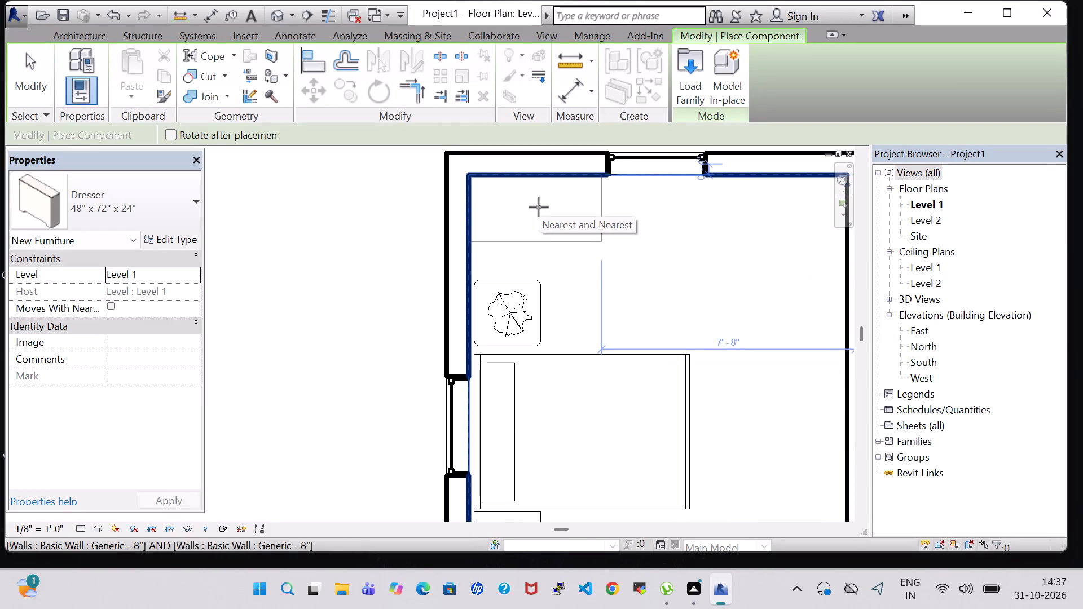
{"action": "left_click", "coordinate": [539, 207]}
{"action": "key", "text": "Escape"}
{"action": "key", "text": "Escape"}
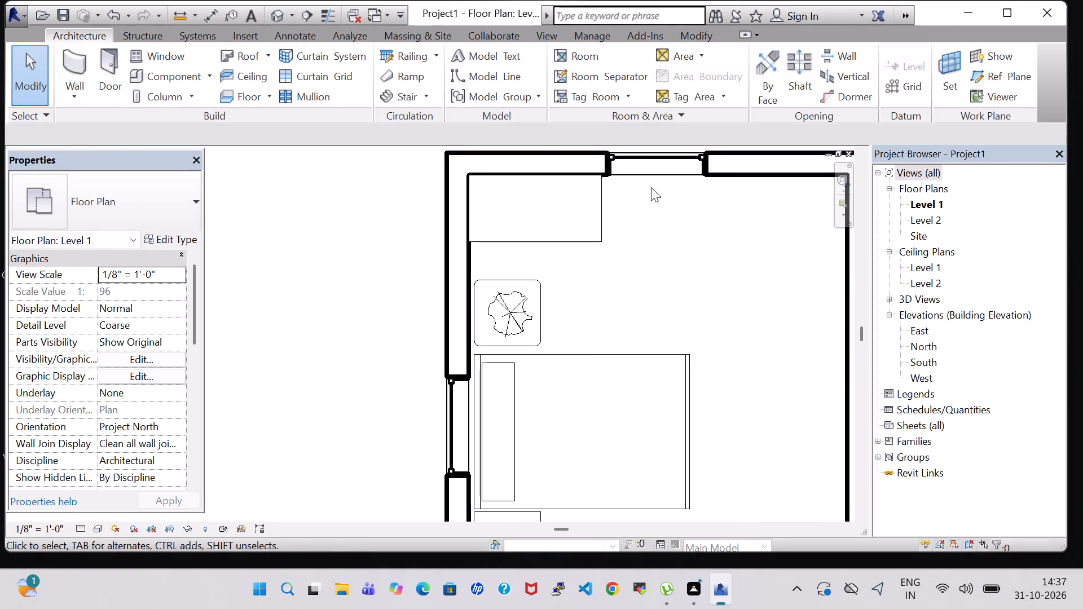
Nudge the casement window in the bedroom's top wall seven increments right, away from the dresser.
{"action": "left_click", "coordinate": [652, 177]}
{"action": "key", "text": "Right"}
{"action": "key", "text": "Right"}
{"action": "key", "text": "Right"}
{"action": "key", "text": "Right"}
{"action": "key", "text": "Right"}
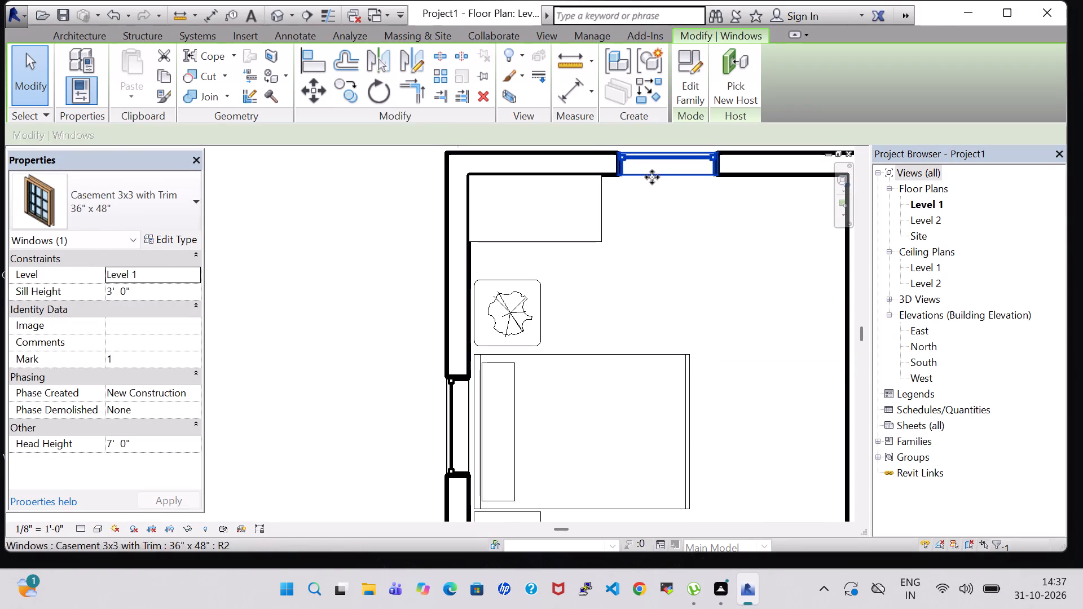
{"action": "key", "text": "Right"}
{"action": "key", "text": "Right"}
Nudge the dresser seven increments right along the top wall, away from the left wall.
{"action": "left_click", "coordinate": [598, 197]}
{"action": "key", "text": "Right"}
{"action": "key", "text": "Right"}
{"action": "key", "text": "Right"}
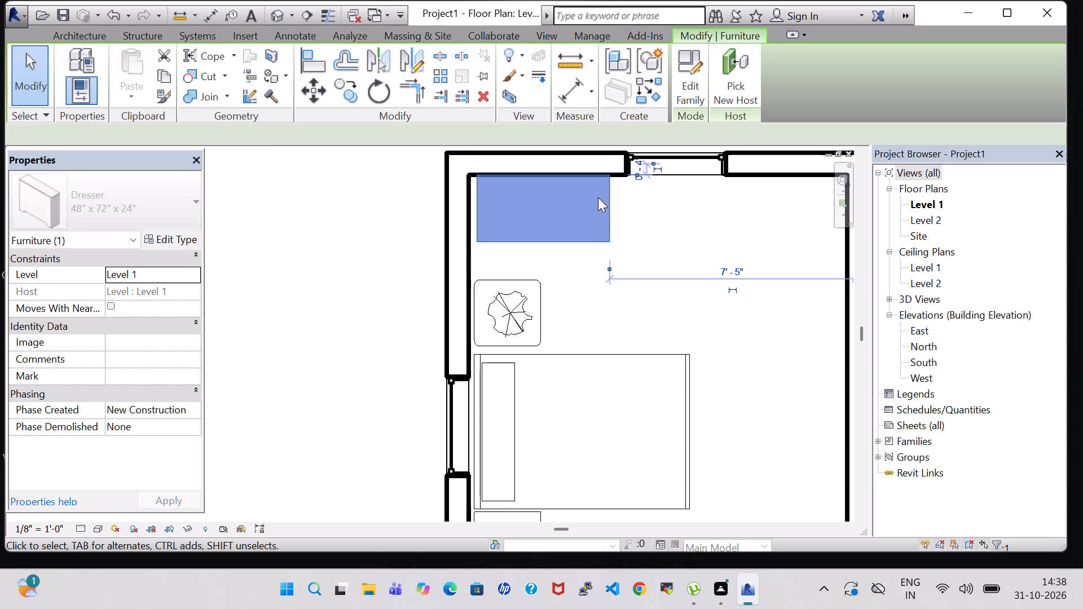
{"action": "key", "text": "Right"}
{"action": "key", "text": "Right"}
{"action": "key", "text": "Right"}
{"action": "key", "text": "Right"}
{"action": "left_click", "coordinate": [784, 333]}
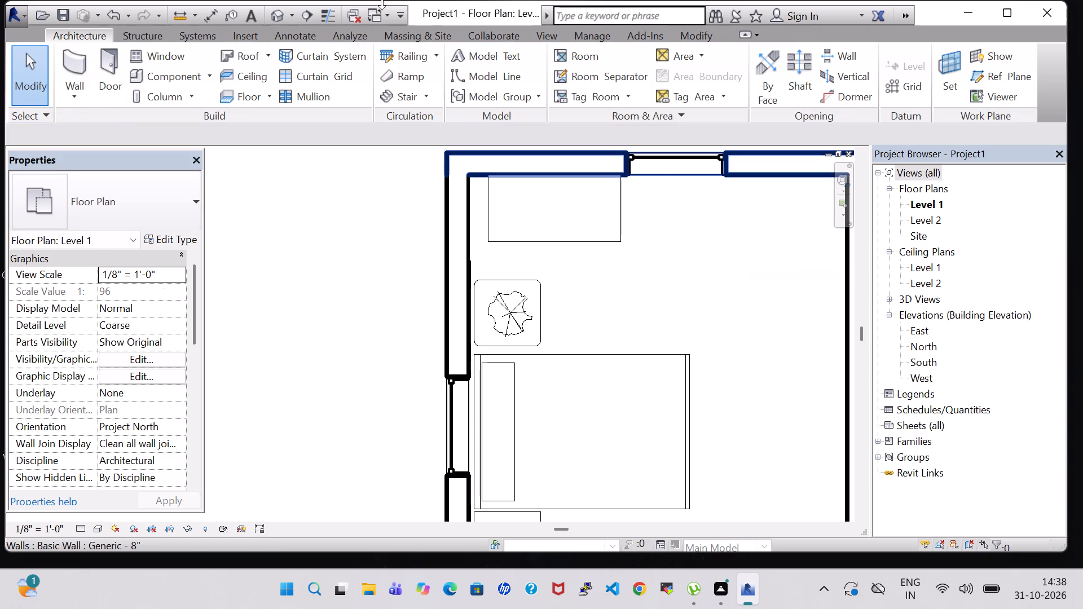
In the 3D view, set the bedroom dresser type's Dresser Material to Wood - Teak.
{"action": "left_click", "coordinate": [280, 16]}
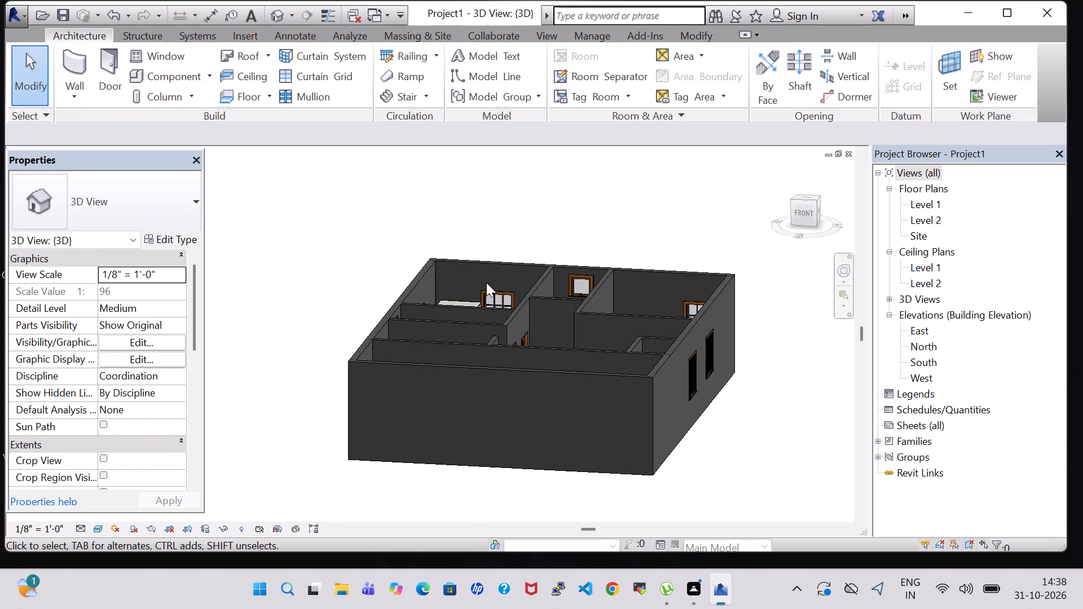
{"action": "scroll", "coordinate": [486, 283], "scroll_direction": "up", "scroll_amount": 6}
{"action": "middle_click_drag", "start_coordinate": [538, 202], "coordinate": [554, 264]}
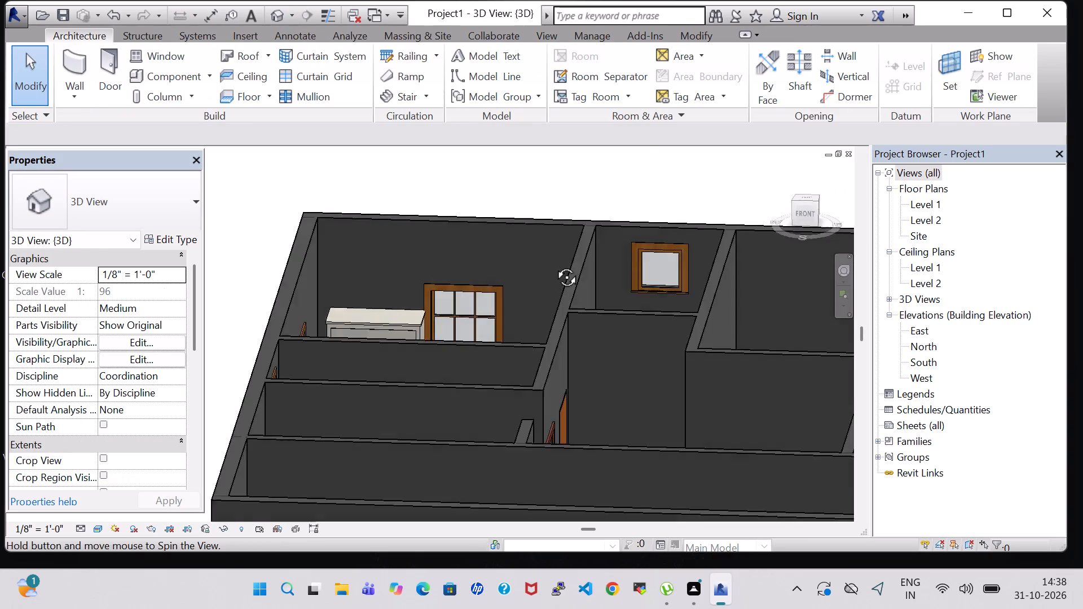
{"action": "middle_click_drag", "start_coordinate": [554, 264], "coordinate": [554, 311]}
{"action": "left_click", "coordinate": [398, 204]}
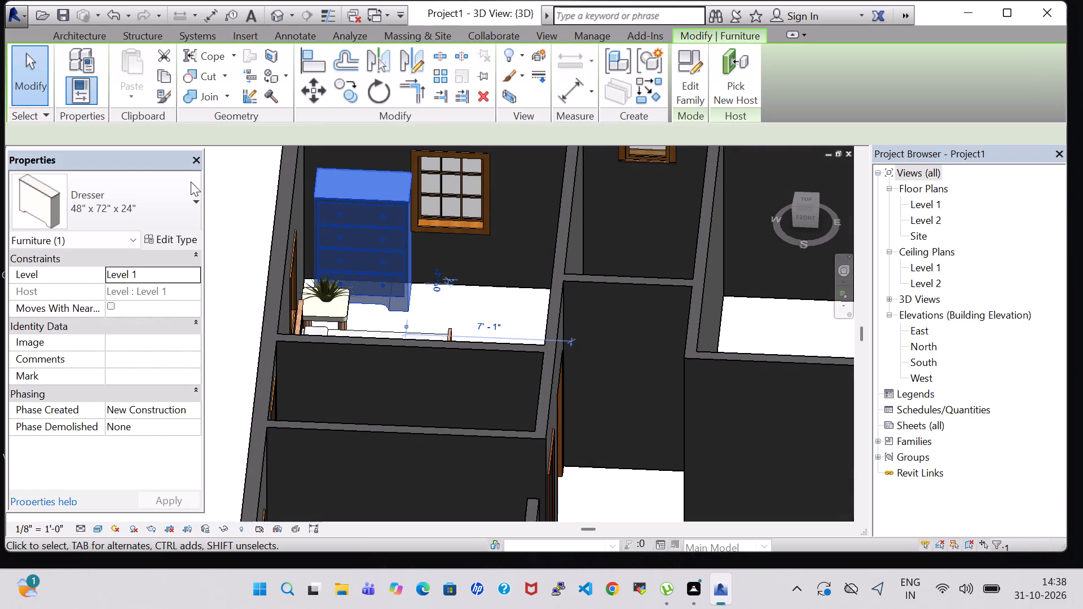
{"action": "left_click", "coordinate": [187, 239]}
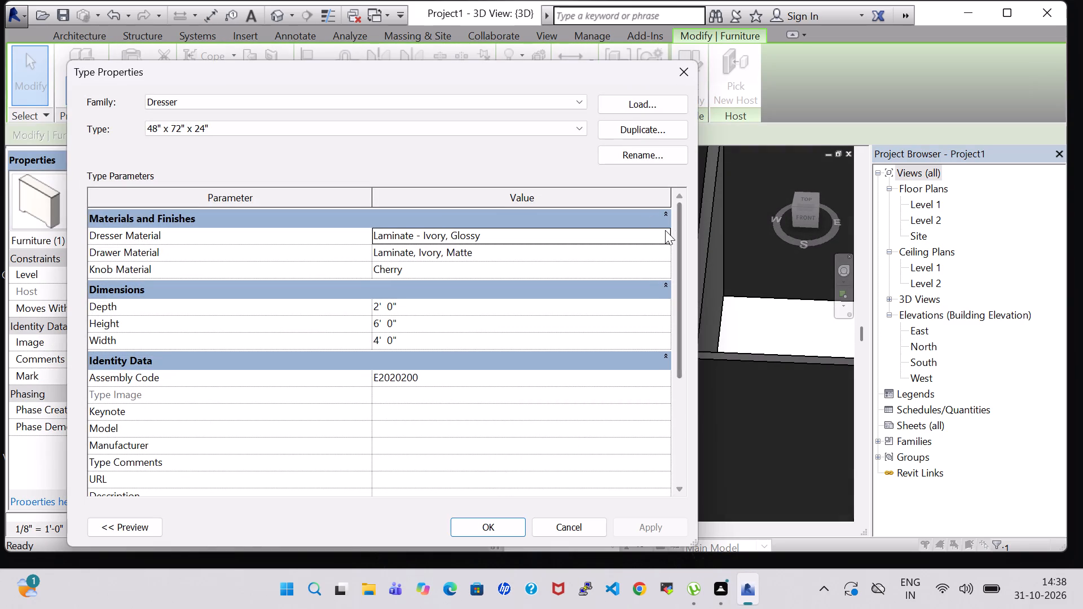
{"action": "left_click", "coordinate": [665, 230]}
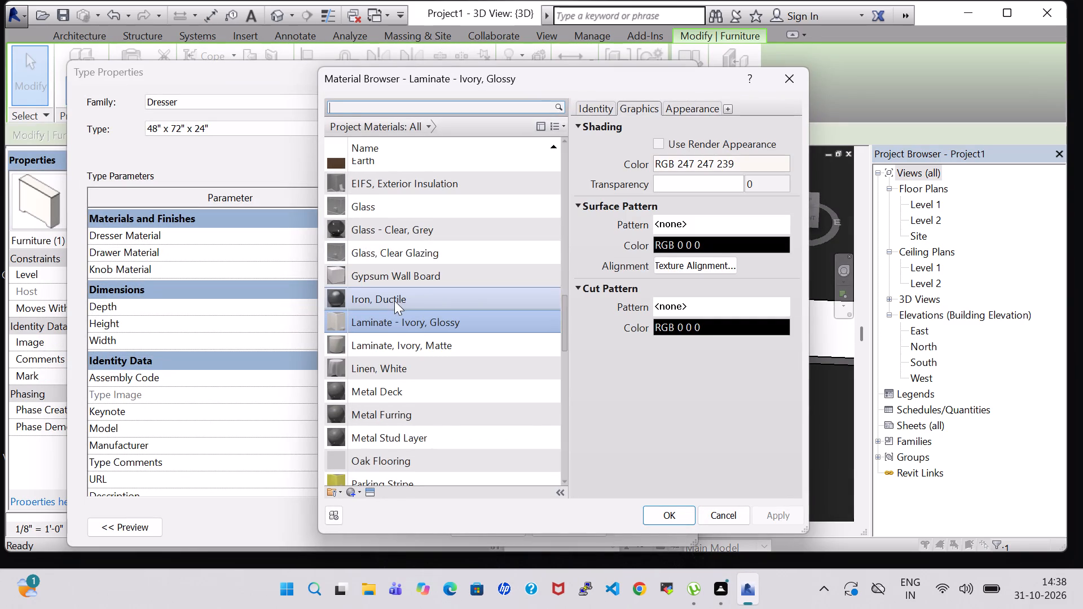
{"action": "scroll", "coordinate": [394, 301], "scroll_direction": "up", "scroll_amount": 7}
{"action": "scroll", "coordinate": [394, 301], "scroll_direction": "down", "scroll_amount": 6}
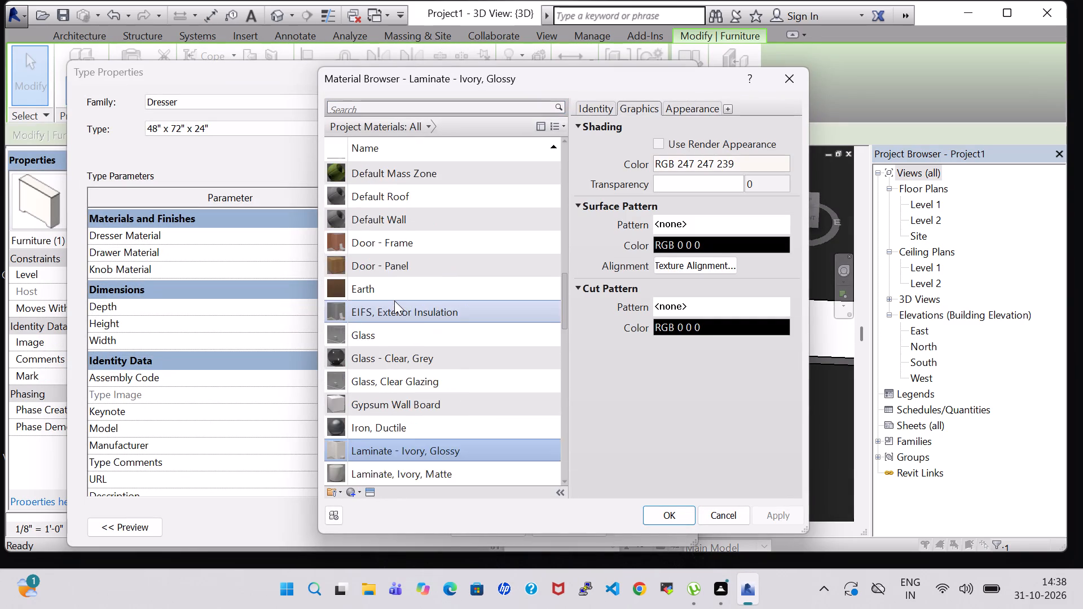
{"action": "scroll", "coordinate": [394, 301], "scroll_direction": "down", "scroll_amount": 4}
{"action": "left_click_drag", "start_coordinate": [562, 356], "coordinate": [595, 492]}
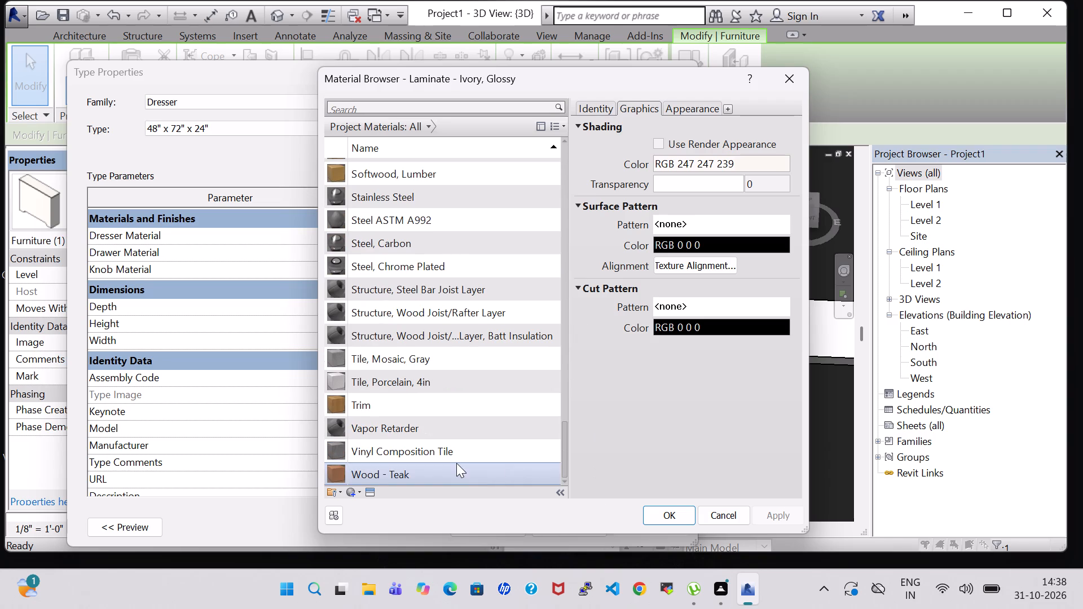
{"action": "left_click", "coordinate": [456, 463]}
{"action": "left_click", "coordinate": [671, 514]}
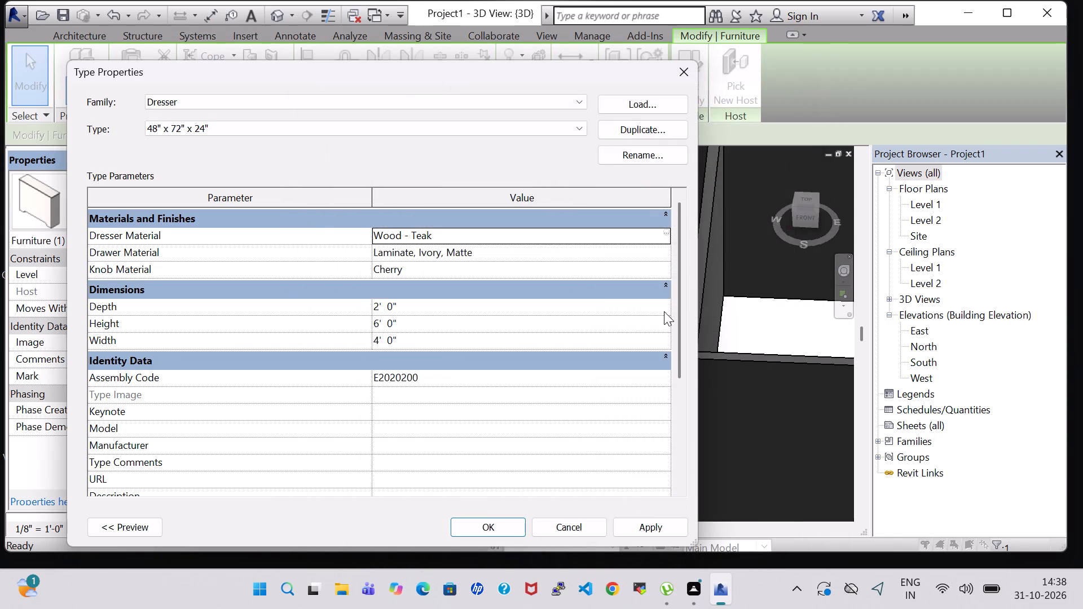
Set the dresser type's Drawer Material to Wood - Teak and apply the type properties.
{"action": "left_click", "coordinate": [664, 249]}
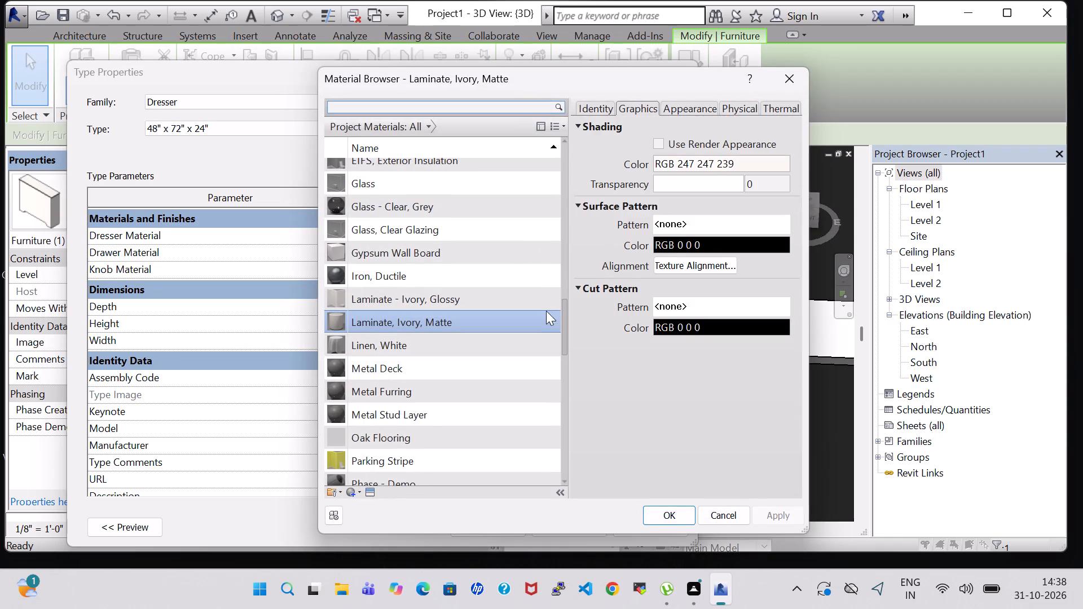
{"action": "left_click_drag", "start_coordinate": [564, 317], "coordinate": [587, 456]}
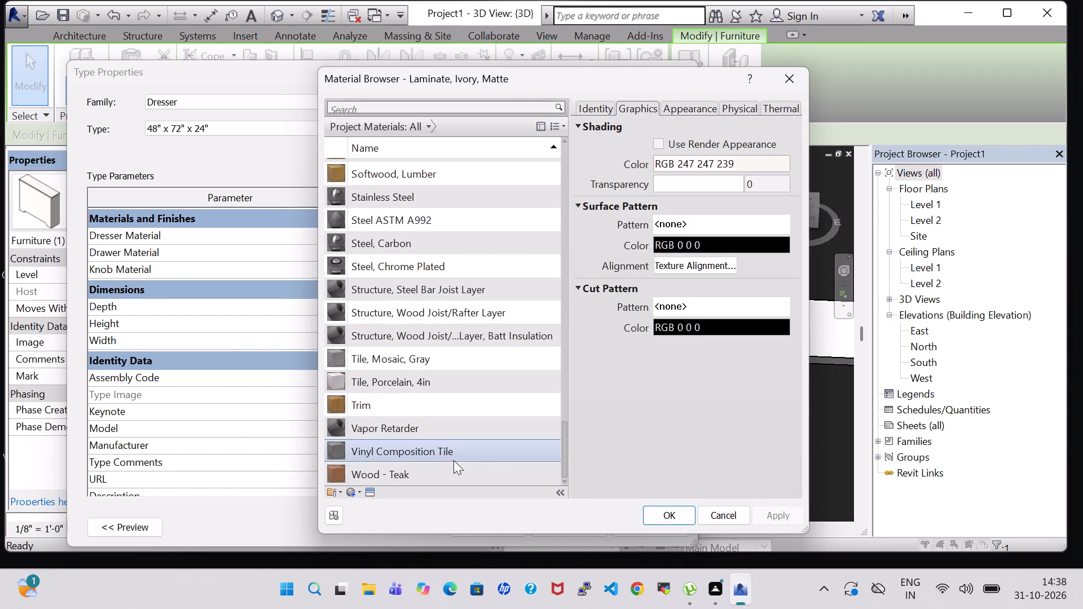
{"action": "left_click", "coordinate": [439, 462]}
{"action": "left_click", "coordinate": [658, 514]}
{"action": "left_click", "coordinate": [507, 522]}
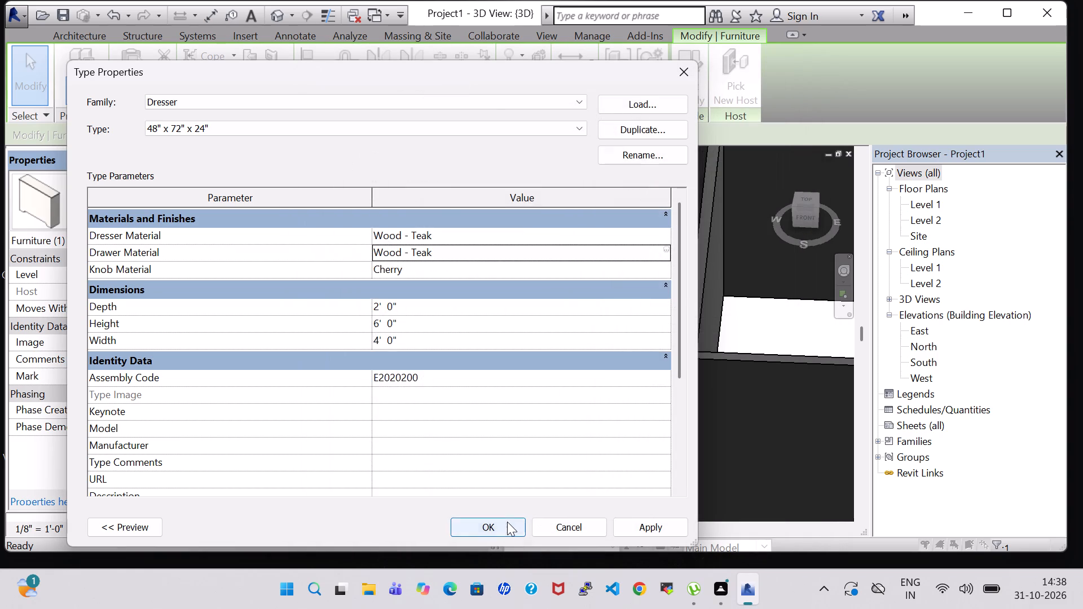
{"action": "left_click", "coordinate": [514, 257]}
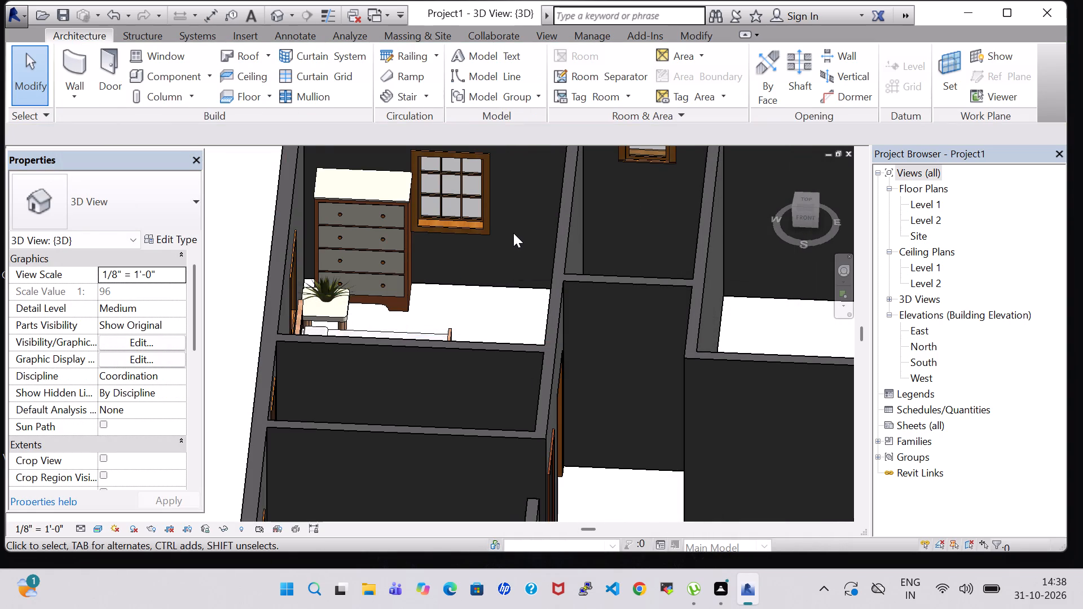
In the Level 1 floor plan, nudge the casement window in the bedroom's top wall four increments right, away from the dresser.
{"action": "middle_click_drag", "start_coordinate": [513, 233], "coordinate": [499, 339], "text": "shift"}
{"action": "scroll", "coordinate": [516, 188], "scroll_direction": "up", "scroll_amount": 1}
{"action": "middle_click_drag", "start_coordinate": [516, 188], "coordinate": [492, 355]}
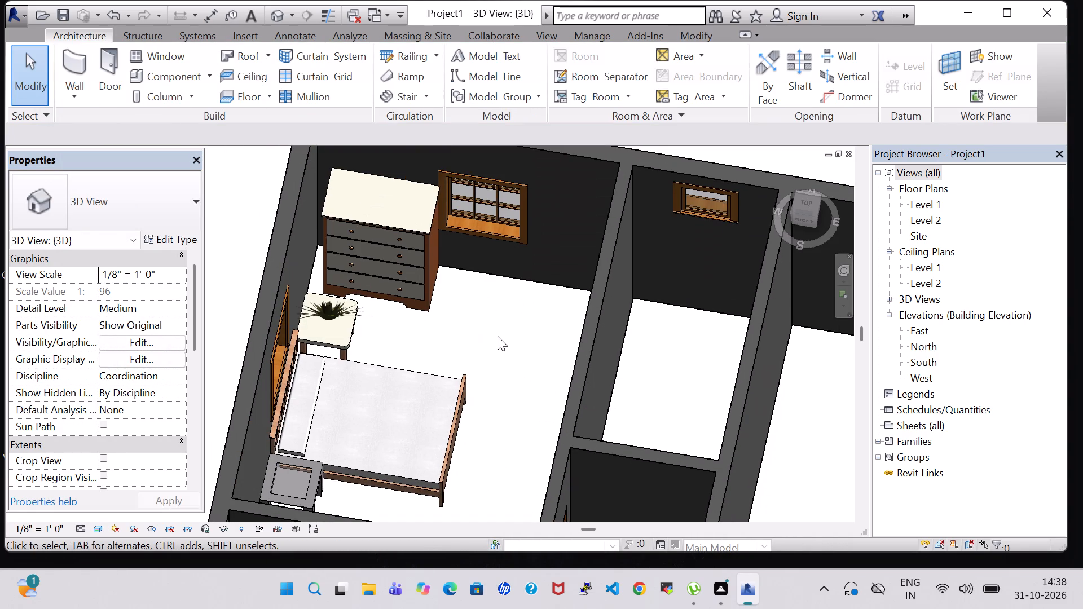
{"action": "middle_click_drag", "start_coordinate": [498, 335], "coordinate": [497, 320]}
{"action": "triple_click", "coordinate": [926, 208]}
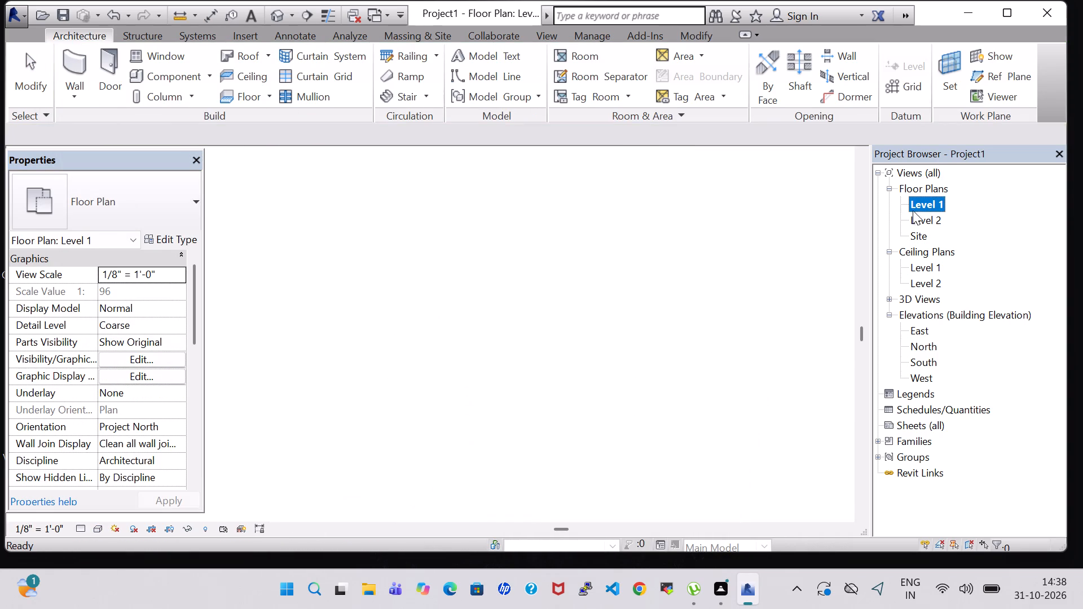
{"action": "left_click", "coordinate": [697, 174]}
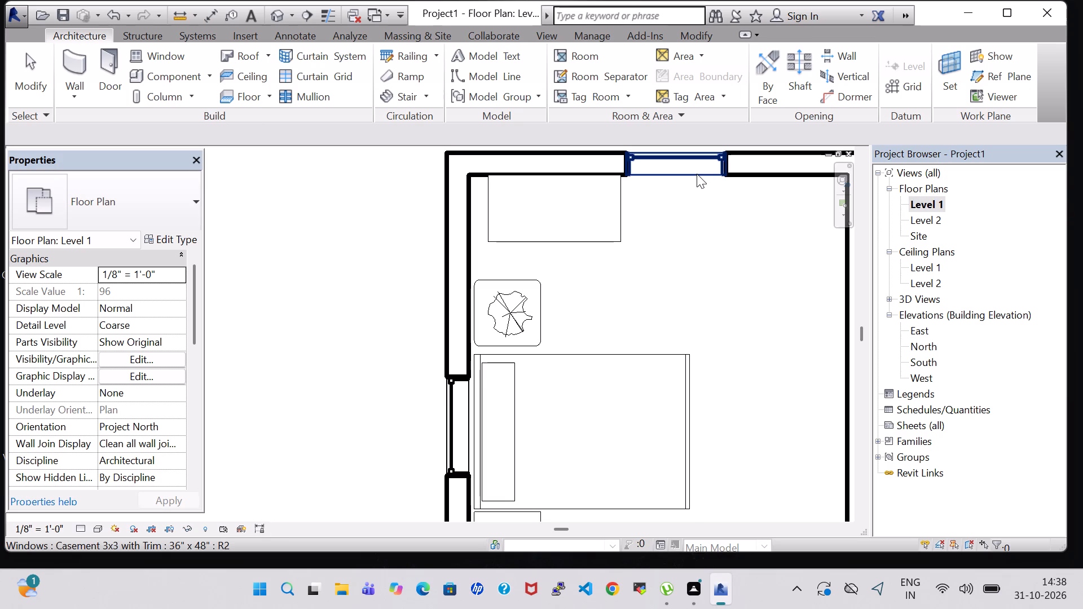
{"action": "key", "text": "Right"}
{"action": "key", "text": "Right"}
{"action": "left_click", "coordinate": [694, 217]}
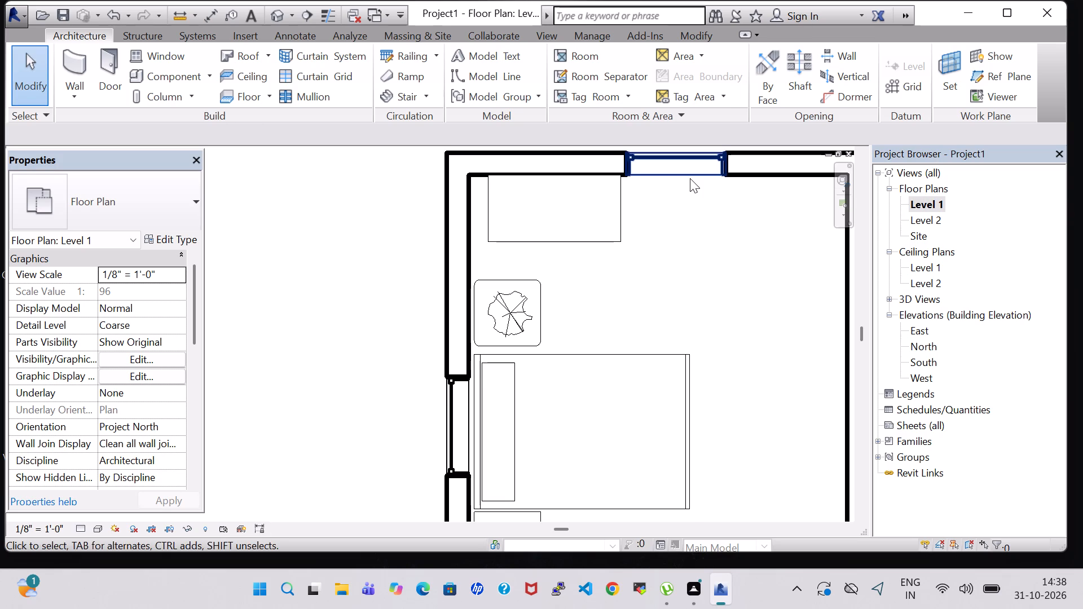
{"action": "left_click", "coordinate": [690, 178]}
{"action": "key", "text": "Right"}
{"action": "key", "text": "Right"}
{"action": "key", "text": "Right"}
{"action": "key", "text": "Right"}
{"action": "left_click", "coordinate": [695, 230]}
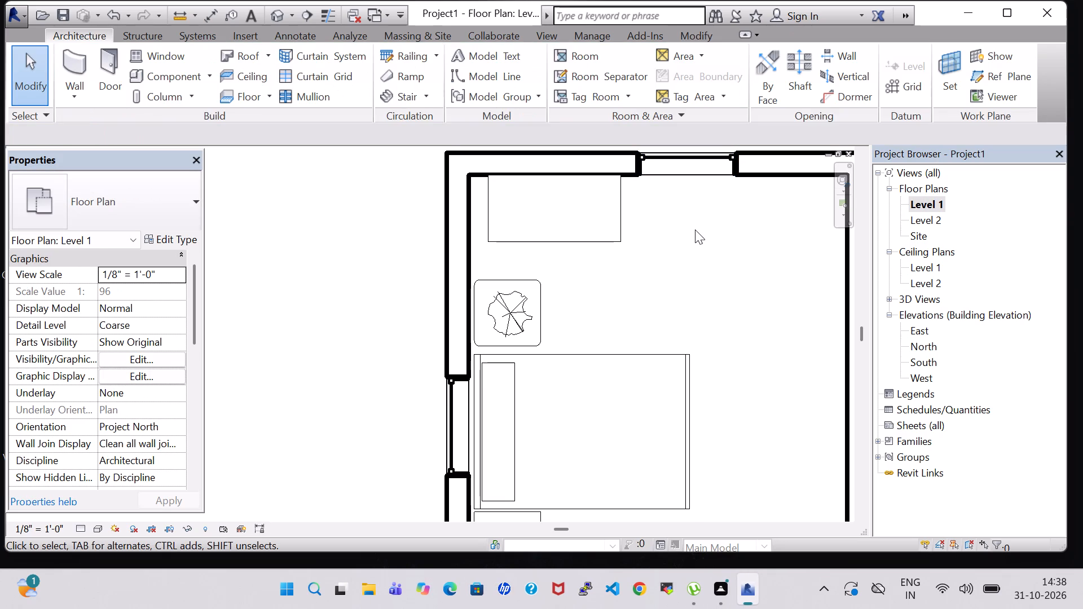
Nudge the 24" coffee table below the bed one increment down, away from the bed.
{"action": "scroll", "coordinate": [720, 228], "scroll_direction": "down", "scroll_amount": 4}
{"action": "middle_click_drag", "start_coordinate": [720, 228], "coordinate": [723, 186]}
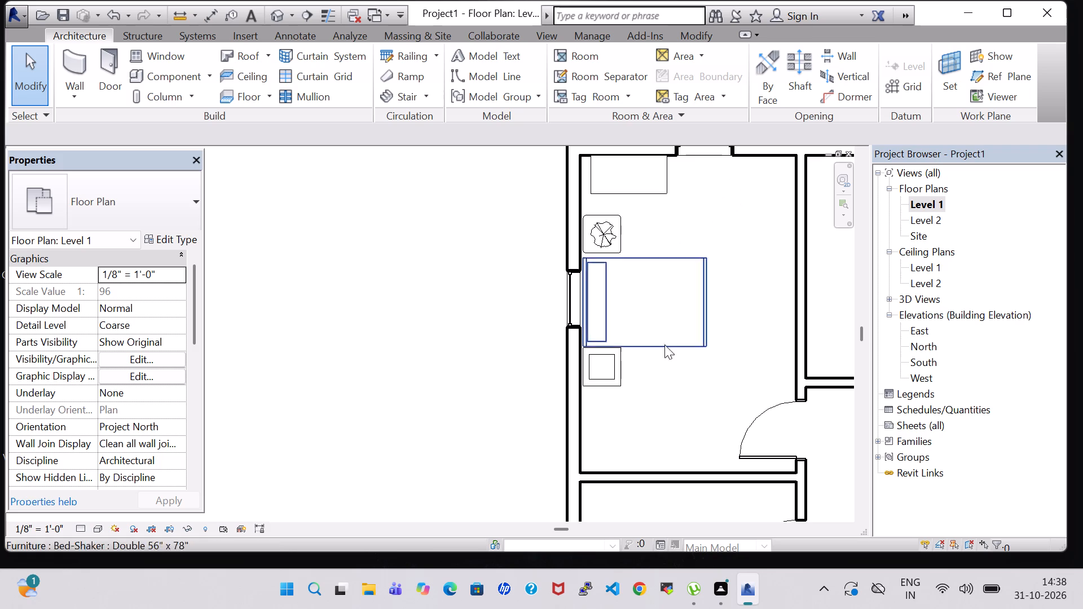
{"action": "left_click", "coordinate": [596, 373]}
{"action": "key", "text": "Down"}
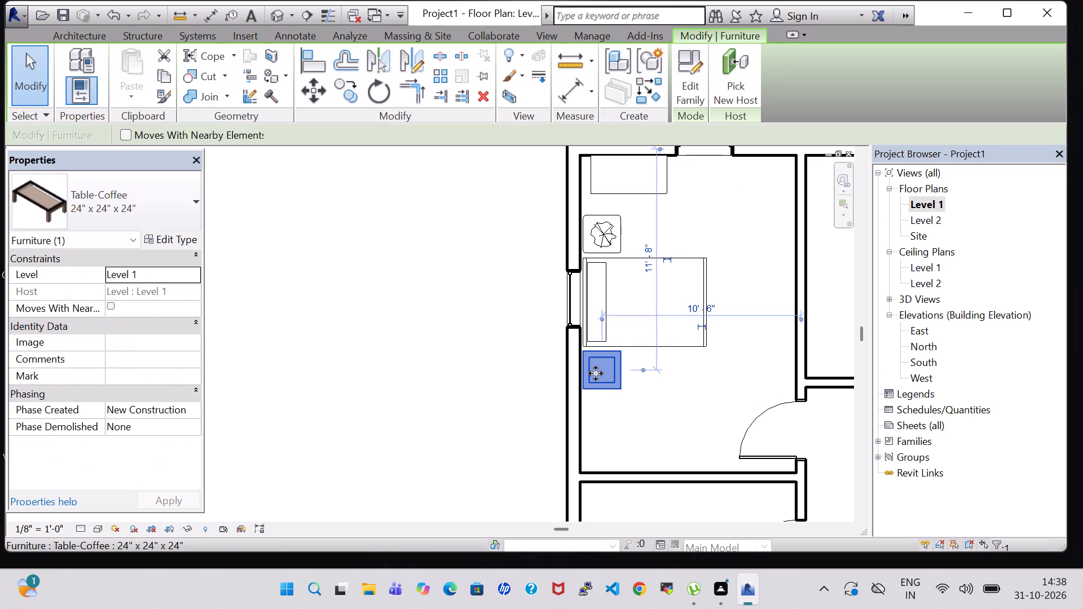
{"action": "left_click", "coordinate": [719, 220]}
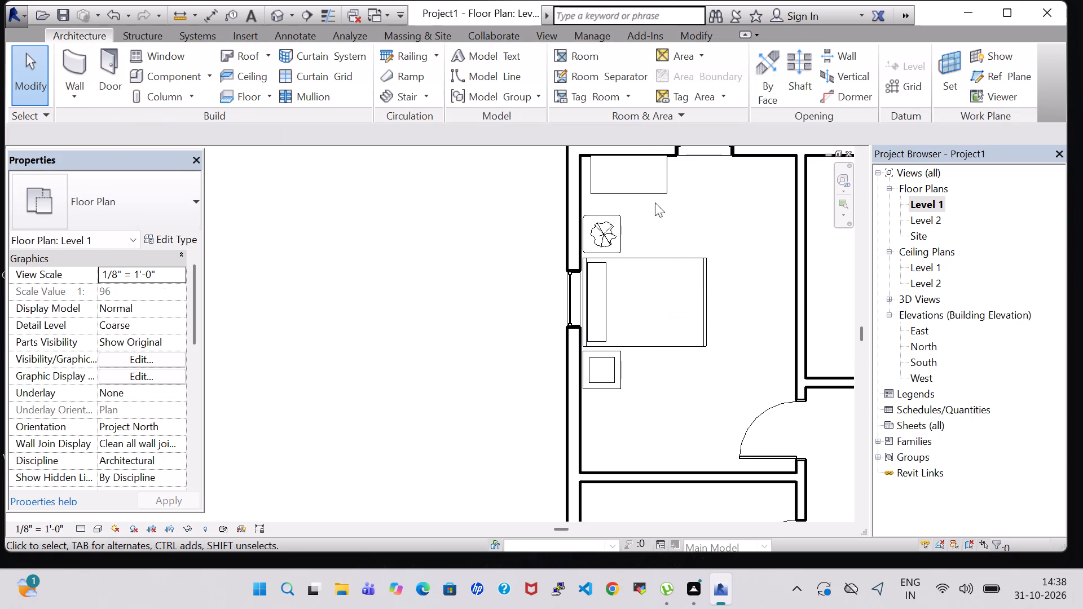
Load the Cabinet-File 2 Drawer family from the US Imperial library's Furniture > Storage folder as a component.
{"action": "left_click", "coordinate": [156, 75]}
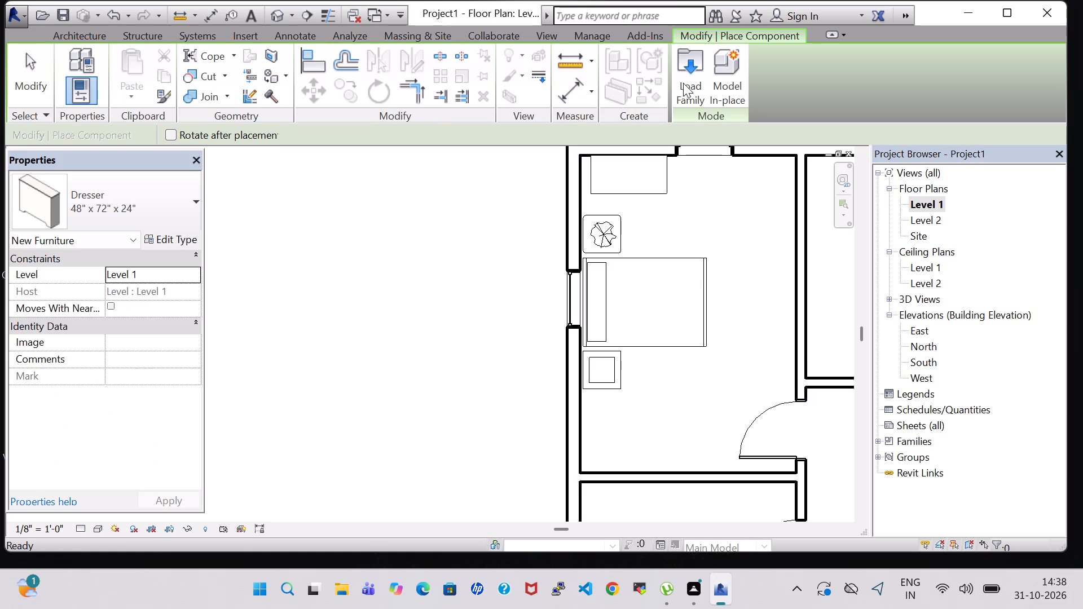
{"action": "left_click", "coordinate": [683, 83]}
{"action": "left_click", "coordinate": [619, 383]}
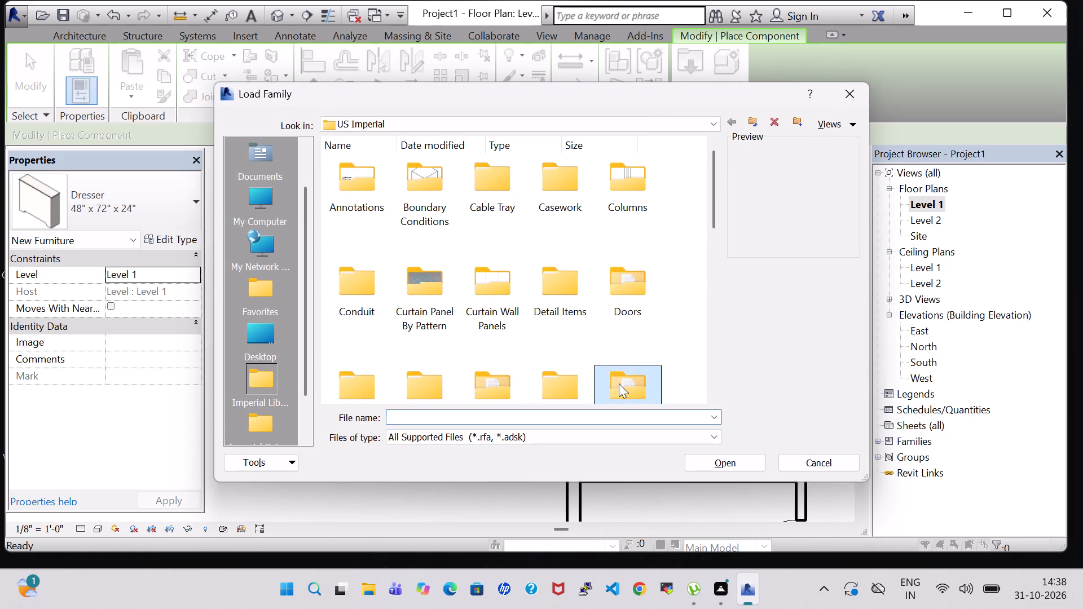
{"action": "scroll", "coordinate": [631, 298], "scroll_direction": "down", "scroll_amount": 1}
{"action": "double_click", "coordinate": [632, 219]}
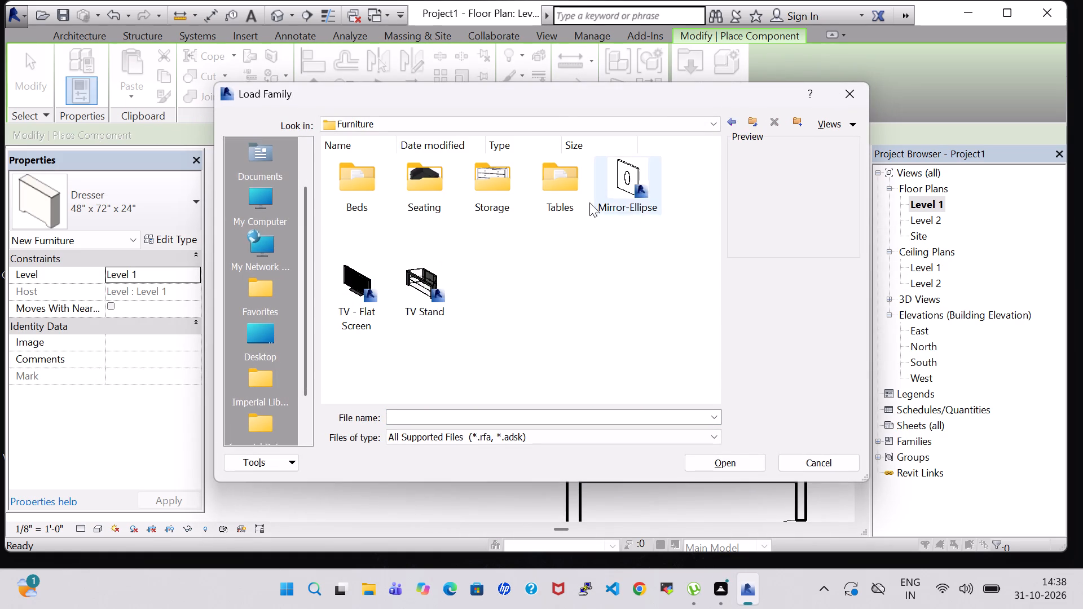
{"action": "double_click", "coordinate": [497, 171]}
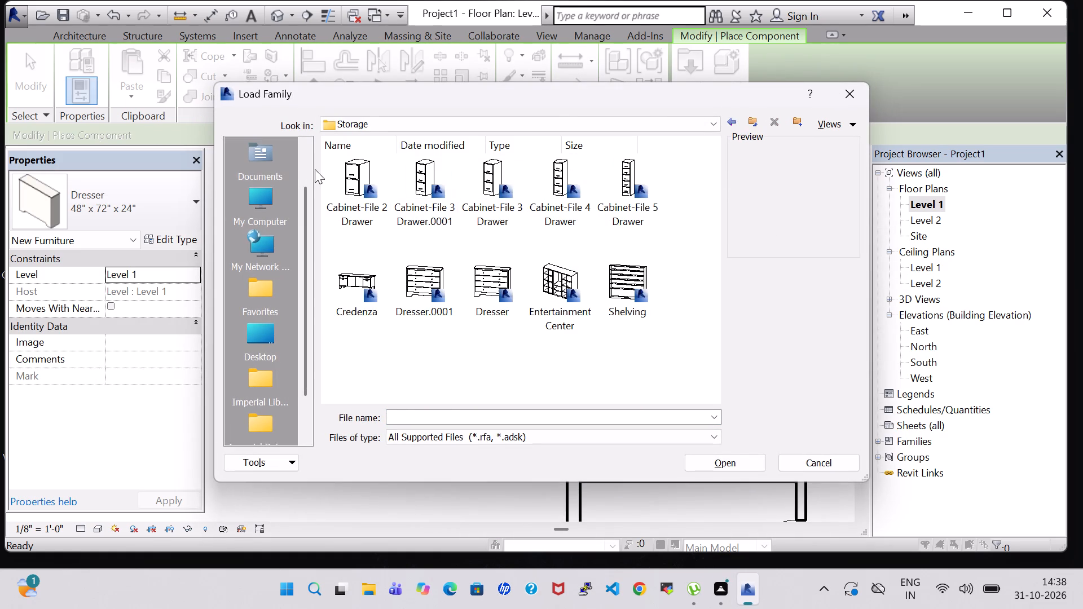
{"action": "left_click", "coordinate": [315, 169]}
{"action": "left_click", "coordinate": [361, 187]}
{"action": "left_click", "coordinate": [738, 463]}
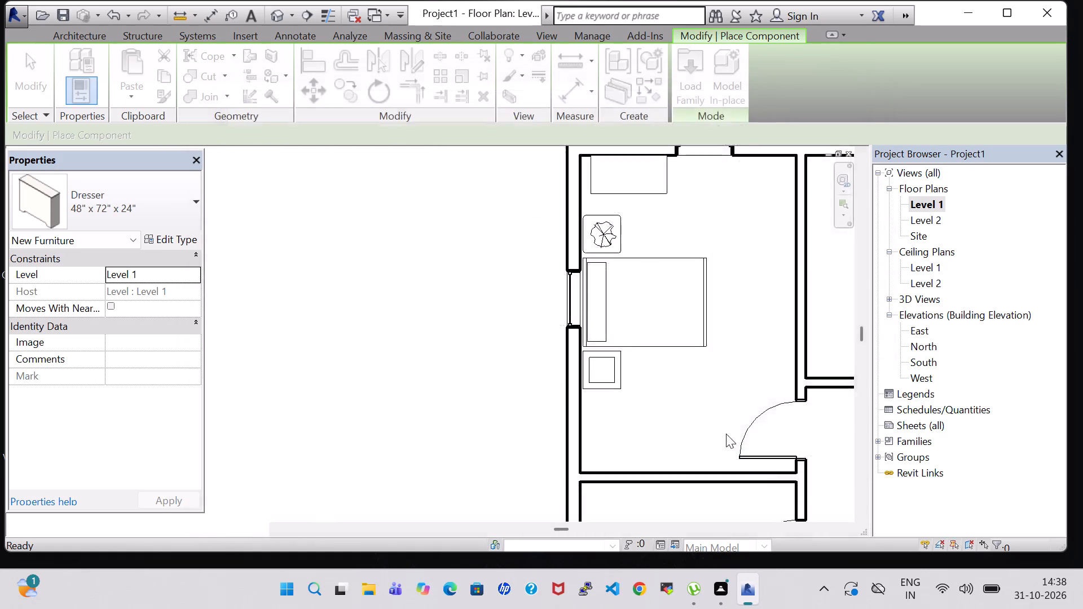
Place one 15" x 18" two-drawer file cabinet at the midpoint of the bedroom's bottom wall, rotated to face into the room.
{"action": "scroll", "coordinate": [673, 431], "scroll_direction": "up", "scroll_amount": 5}
{"action": "key", "text": "space"}
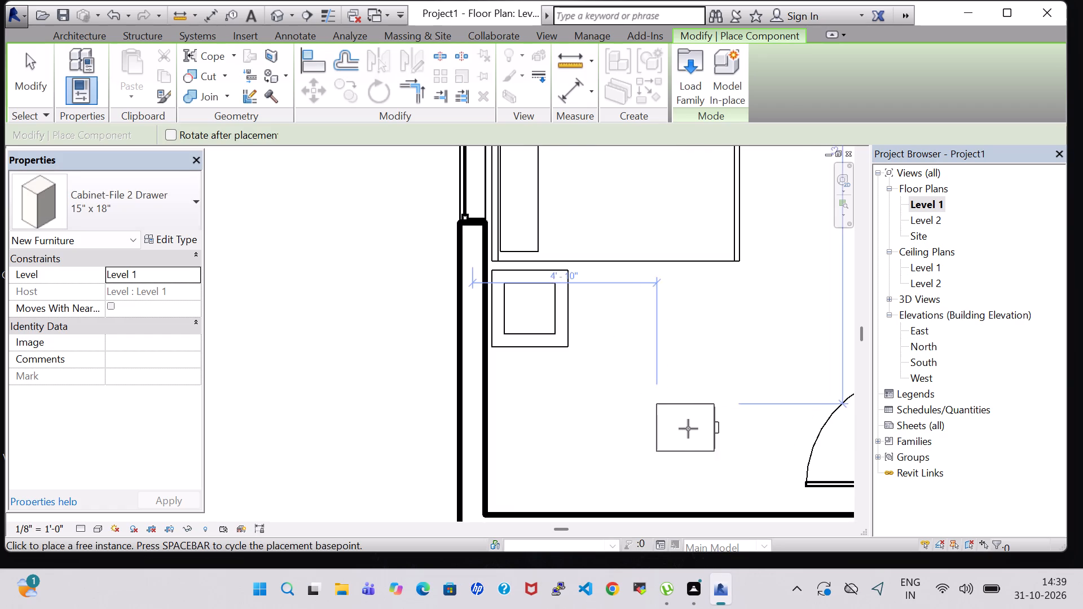
{"action": "key", "text": "space"}
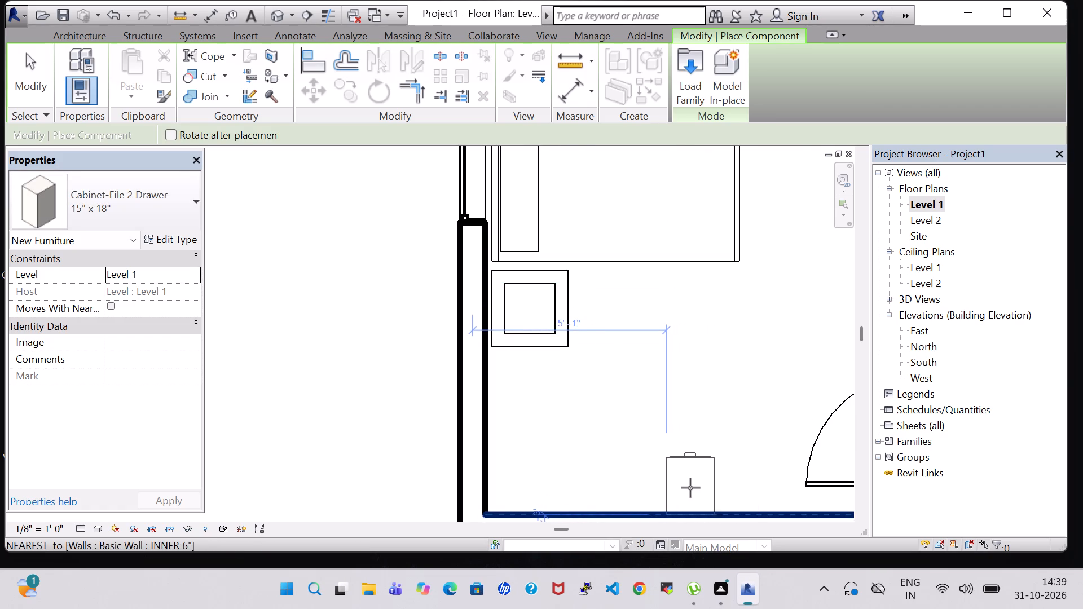
{"action": "scroll", "coordinate": [698, 488], "scroll_direction": "down", "scroll_amount": 4}
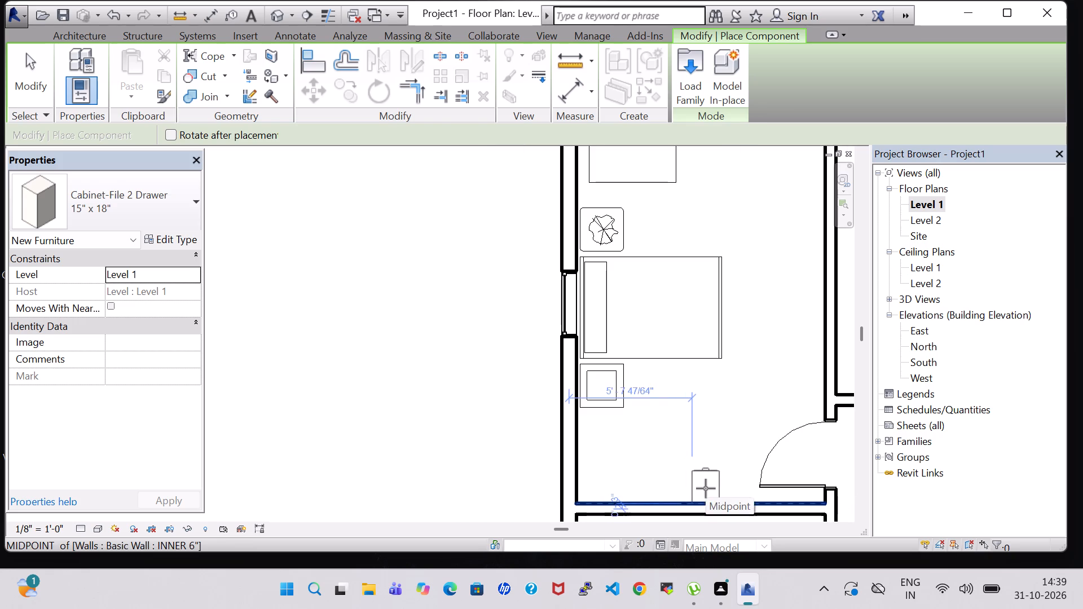
{"action": "left_click", "coordinate": [706, 488]}
{"action": "key", "text": "Escape"}
{"action": "key", "text": "Escape"}
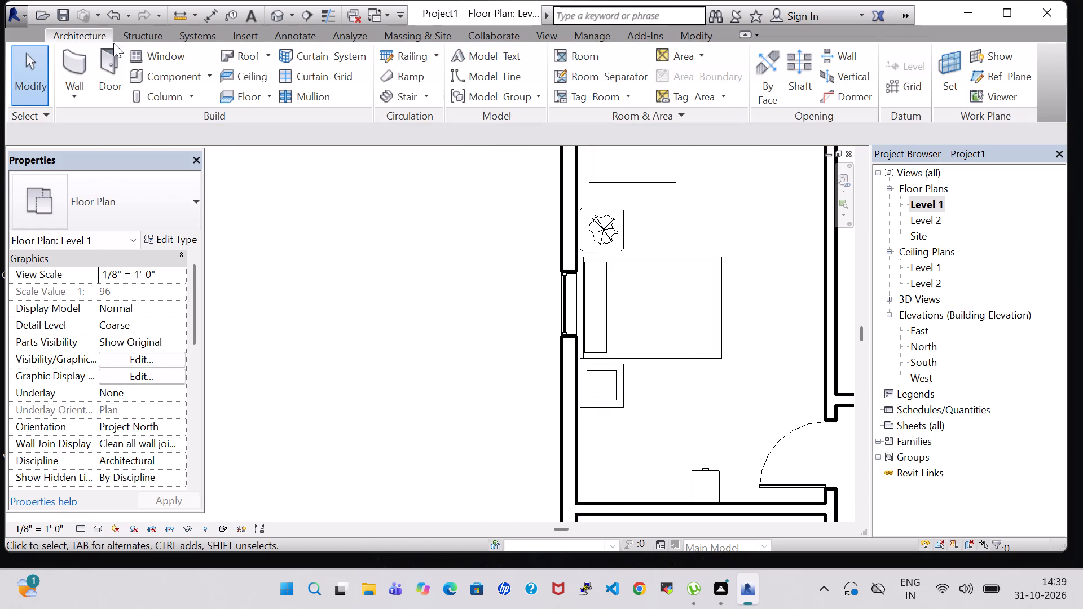
Load the Mirror-Ellipse family from the US Imperial library's Furniture folder as a component.
{"action": "double_click", "coordinate": [186, 89]}
{"action": "left_click", "coordinate": [79, 31]}
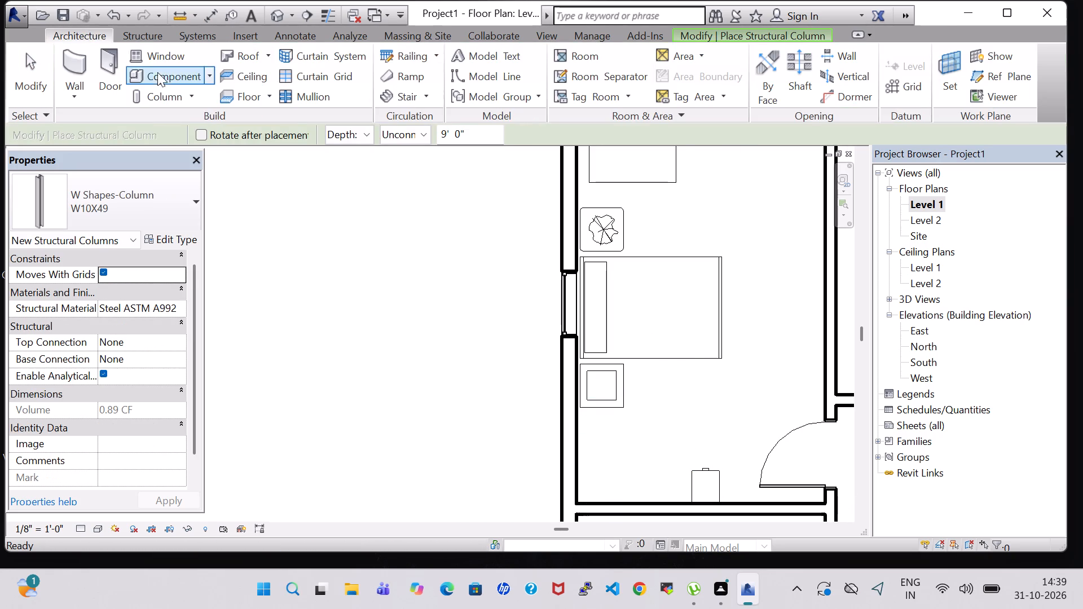
{"action": "left_click", "coordinate": [169, 82]}
{"action": "left_click", "coordinate": [681, 78]}
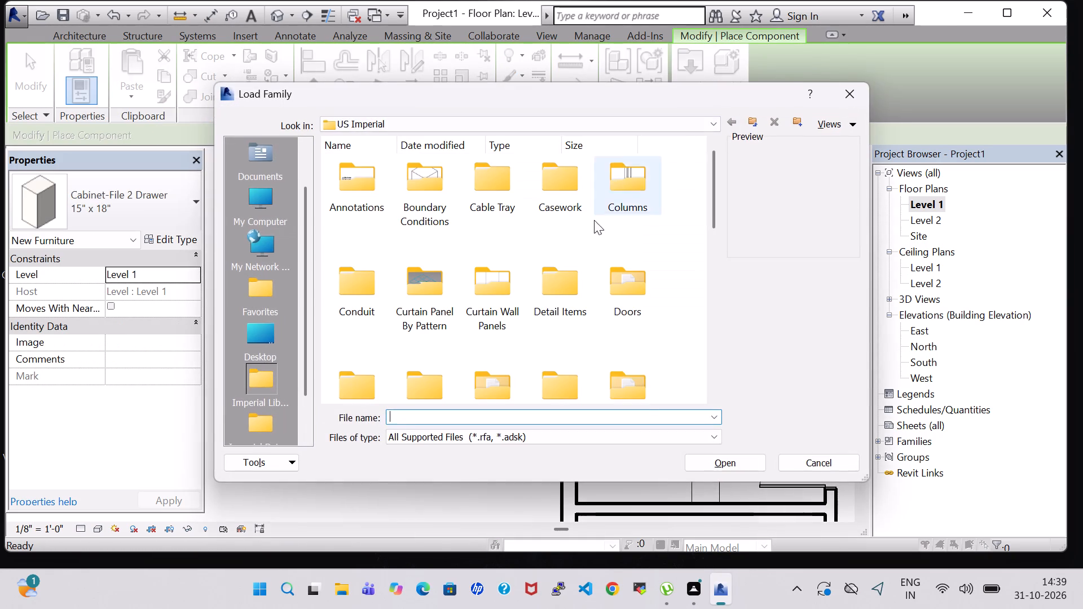
{"action": "scroll", "coordinate": [631, 385], "scroll_direction": "down", "scroll_amount": 1}
{"action": "double_click", "coordinate": [623, 246]}
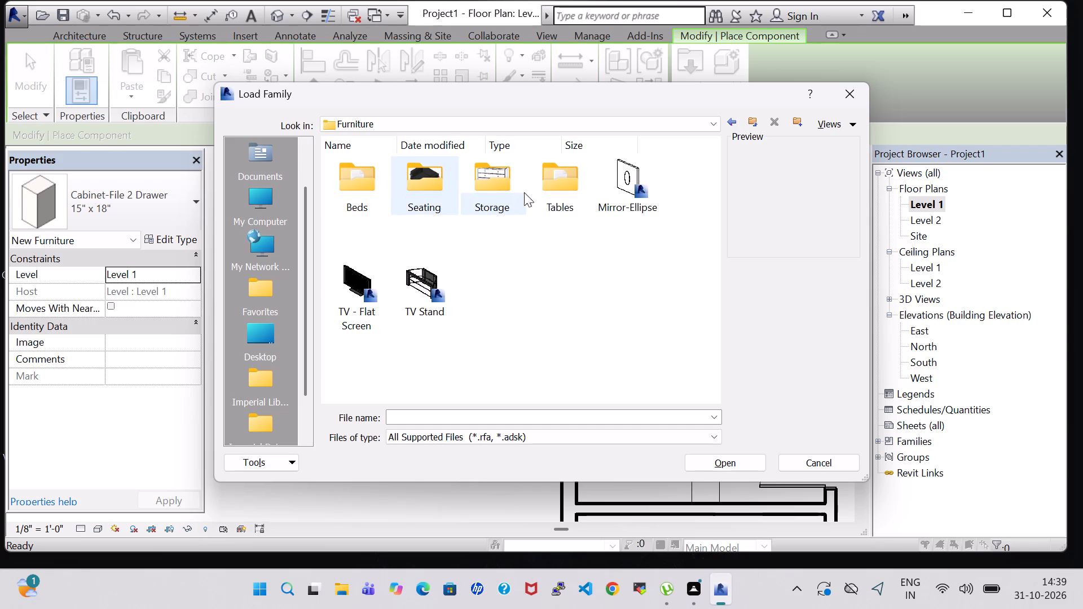
{"action": "double_click", "coordinate": [552, 189]}
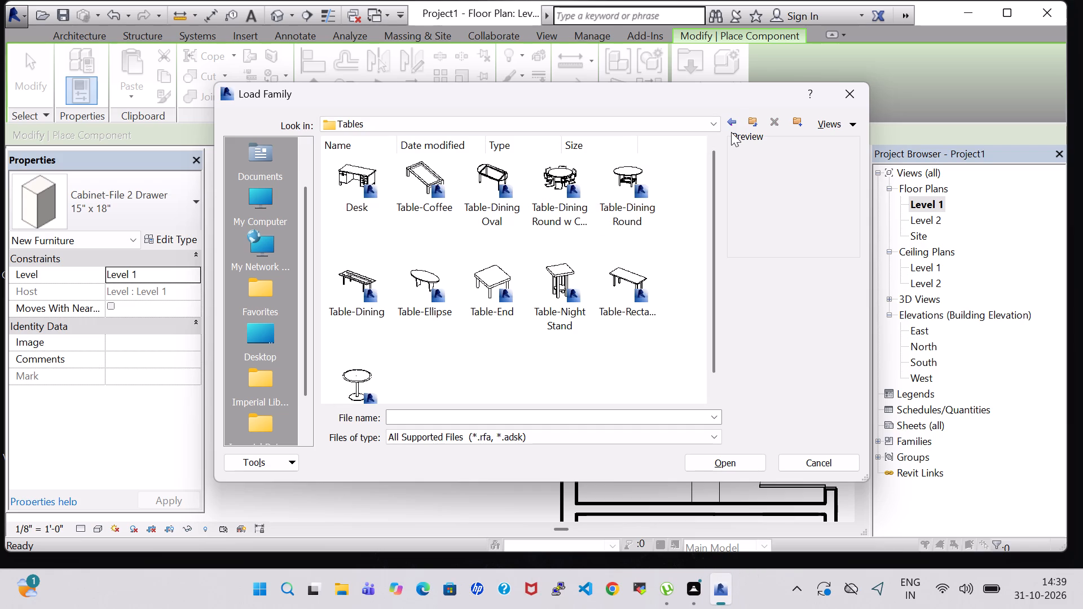
{"action": "left_click", "coordinate": [731, 121]}
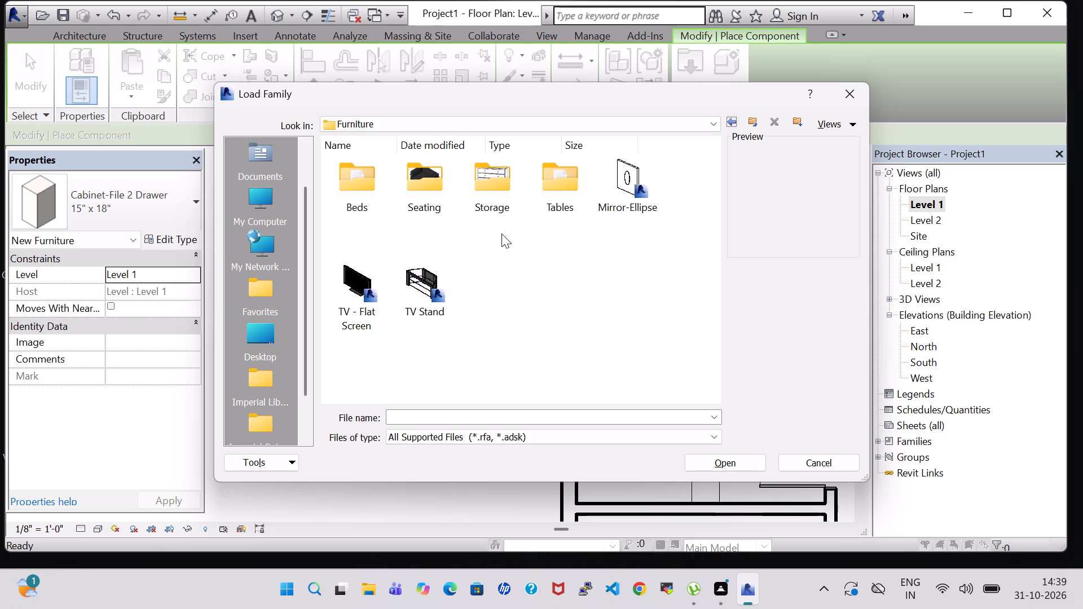
{"action": "double_click", "coordinate": [435, 201]}
{"action": "left_click", "coordinate": [725, 120]}
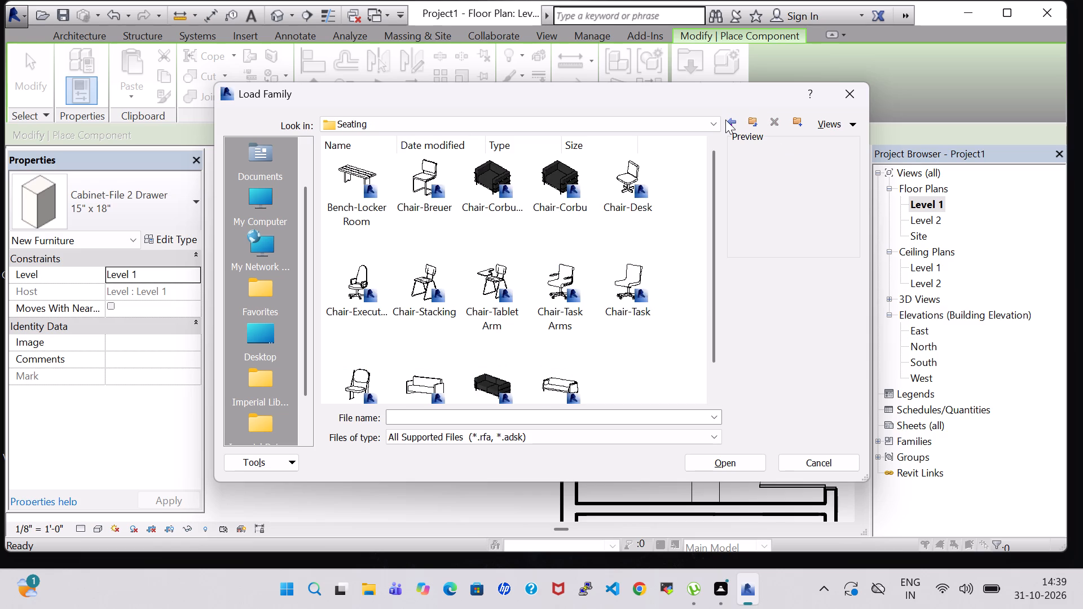
{"action": "left_click", "coordinate": [732, 122]}
{"action": "left_click", "coordinate": [614, 201]}
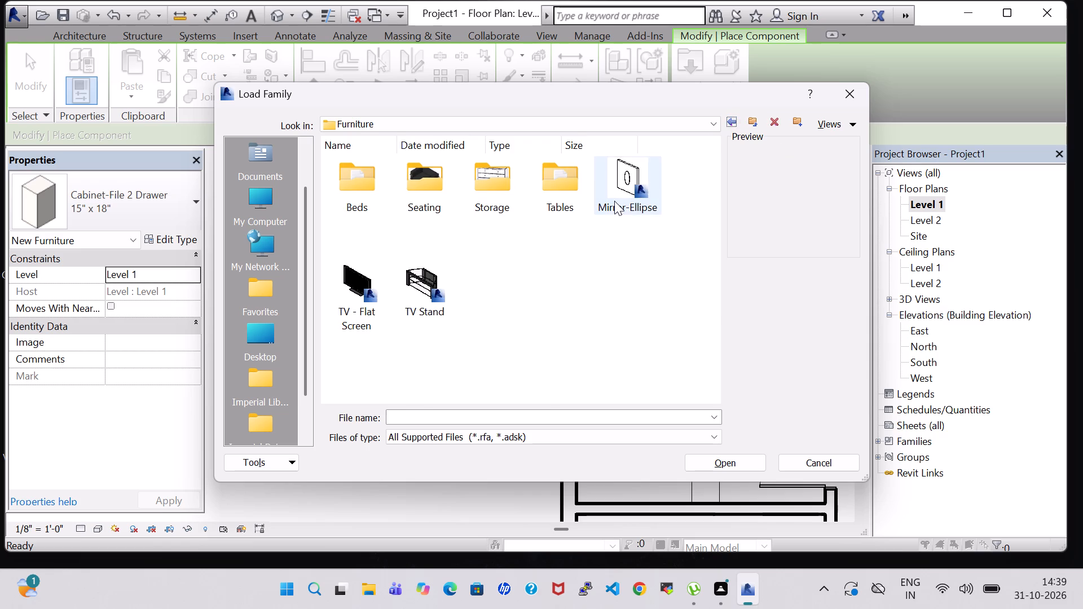
{"action": "left_click", "coordinate": [733, 466]}
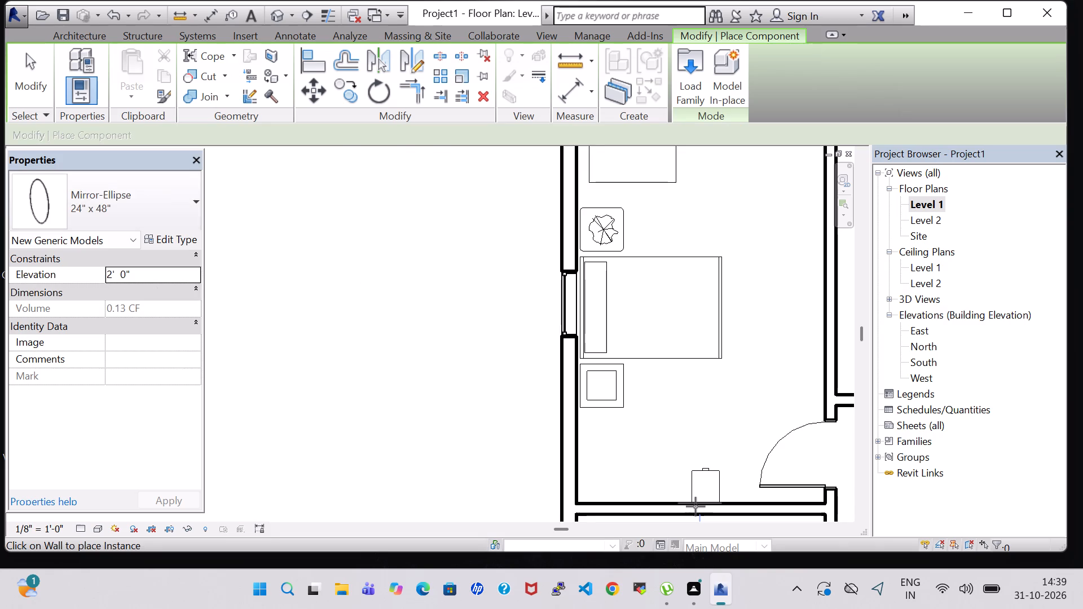
Place one 24" x 48" elliptical mirror on the bedroom's bottom wall, centred behind the two-drawer file cabinet.
{"action": "scroll", "coordinate": [695, 506], "scroll_direction": "up", "scroll_amount": 8}
{"action": "middle_click_drag", "start_coordinate": [692, 473], "coordinate": [595, 306]}
{"action": "scroll", "coordinate": [595, 306], "scroll_direction": "up", "scroll_amount": 1}
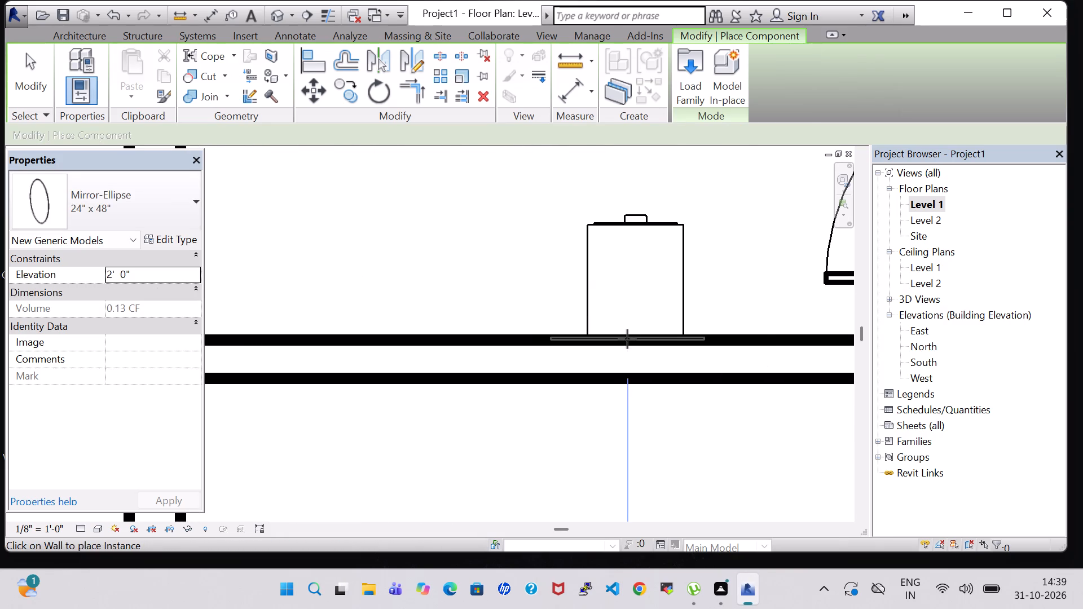
{"action": "key", "text": "Escape"}
{"action": "key", "text": "Escape"}
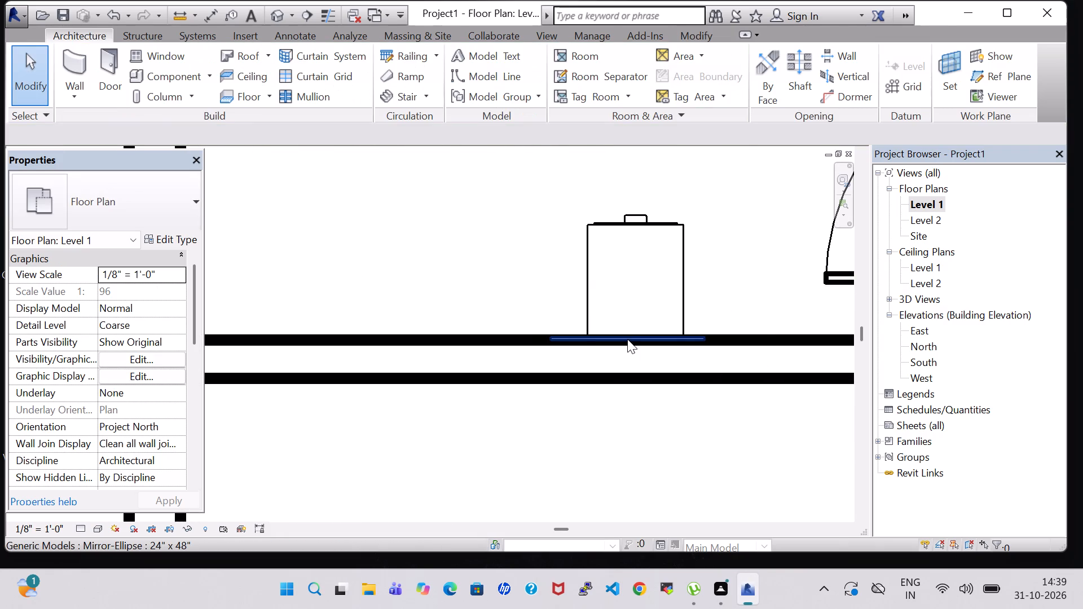
Set the elliptical mirror's elevation to 3' 0".
{"action": "left_click", "coordinate": [627, 337]}
{"action": "left_click", "coordinate": [114, 291]}
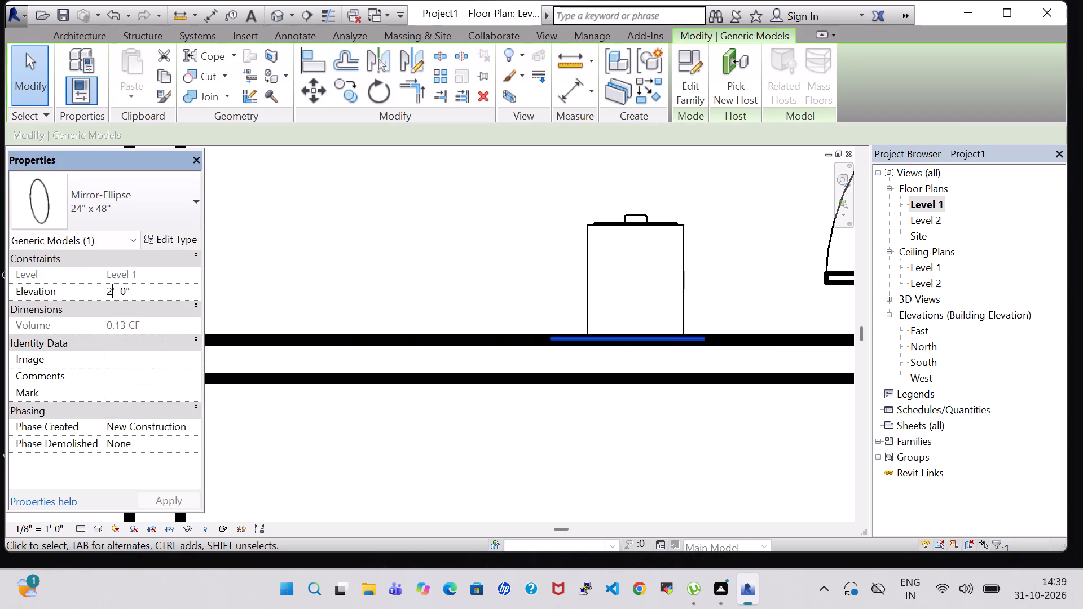
{"action": "key", "text": "BackSpace"}
{"action": "key", "text": "3"}
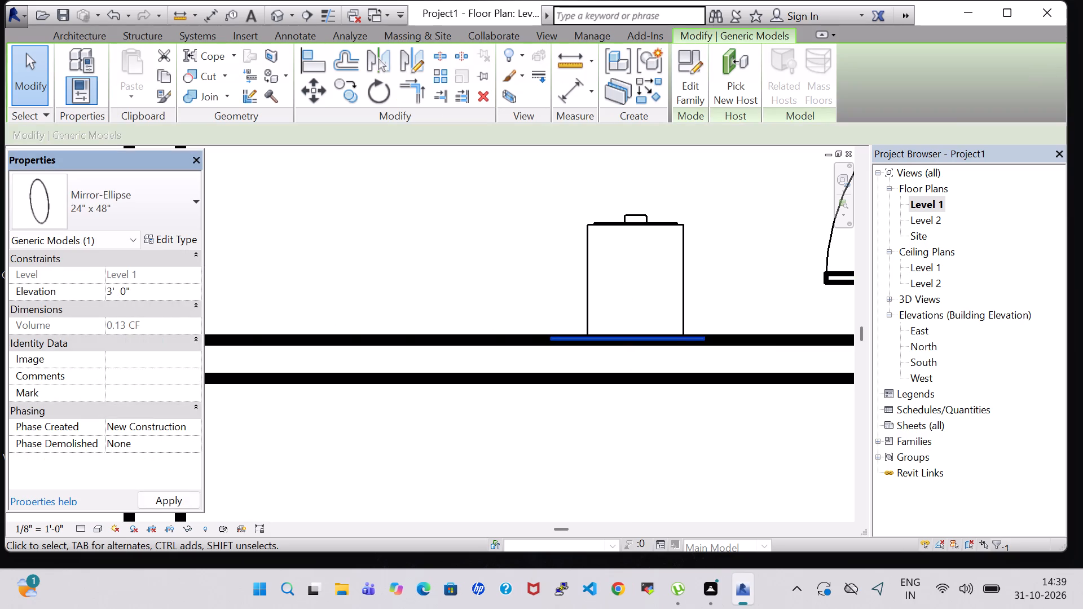
{"action": "key", "text": "Return"}
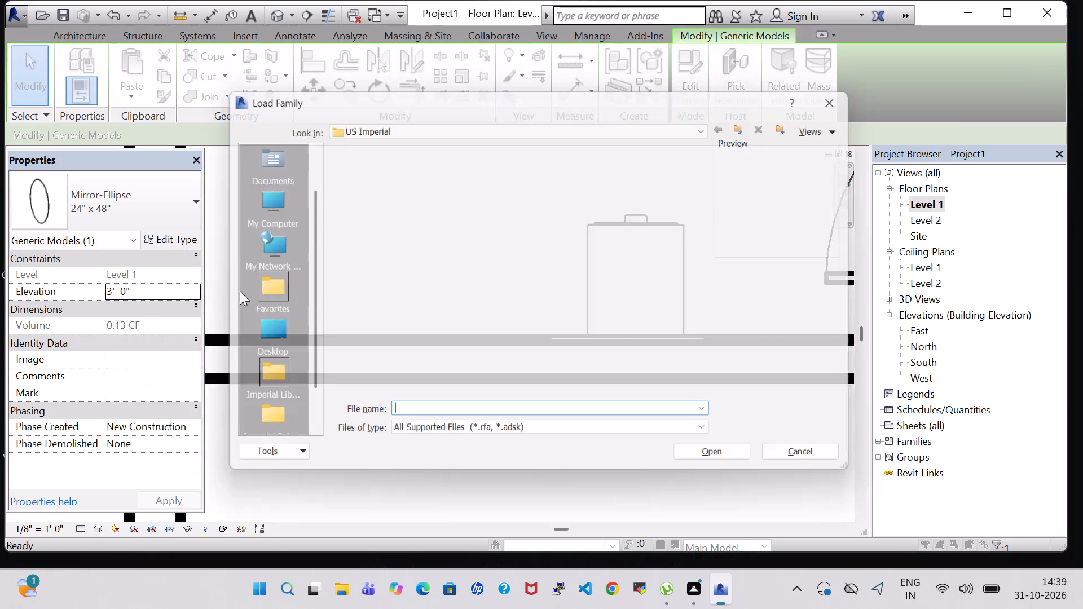
{"action": "left_click", "coordinate": [837, 99]}
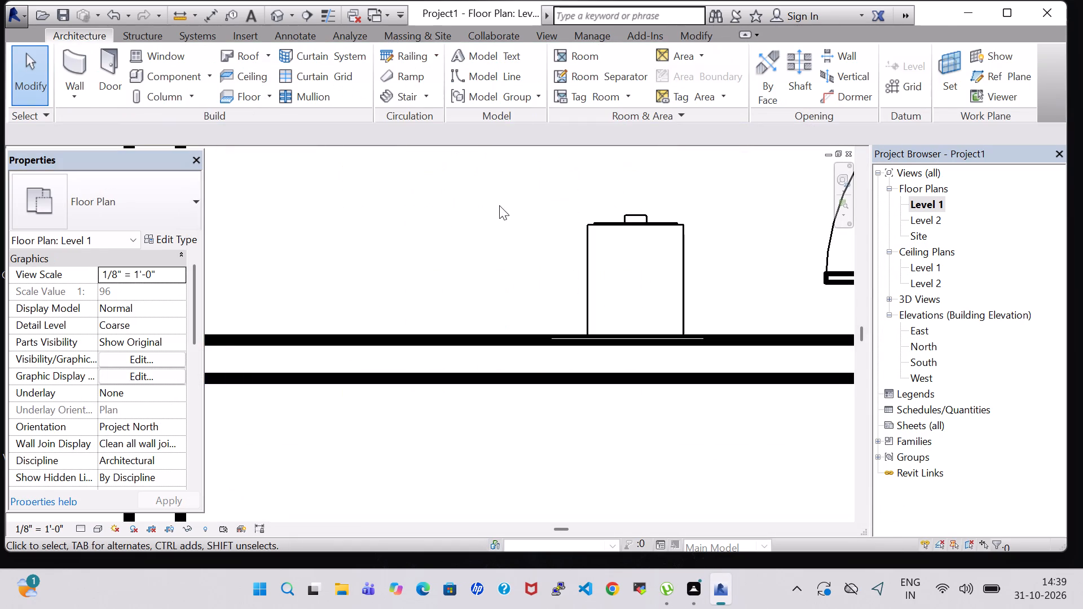
{"action": "left_click", "coordinate": [415, 241]}
Examine the bedroom's file cabinet and mirror wall in the default 3D view.
{"action": "left_click", "coordinate": [276, 16]}
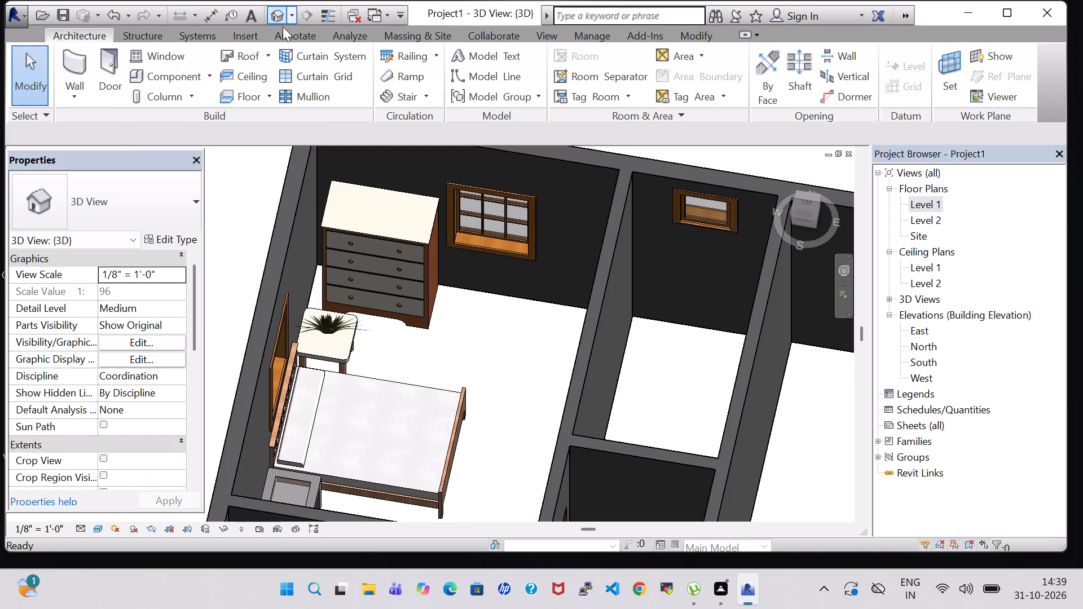
{"action": "scroll", "coordinate": [415, 219], "scroll_direction": "down", "scroll_amount": 2}
{"action": "middle_click_drag", "start_coordinate": [495, 313], "coordinate": [408, 440]}
{"action": "middle_click_drag", "start_coordinate": [529, 400], "coordinate": [418, 398], "text": "shift"}
{"action": "middle_click_drag", "start_coordinate": [622, 470], "coordinate": [464, 381]}
{"action": "scroll", "coordinate": [574, 373], "scroll_direction": "up", "scroll_amount": 1}
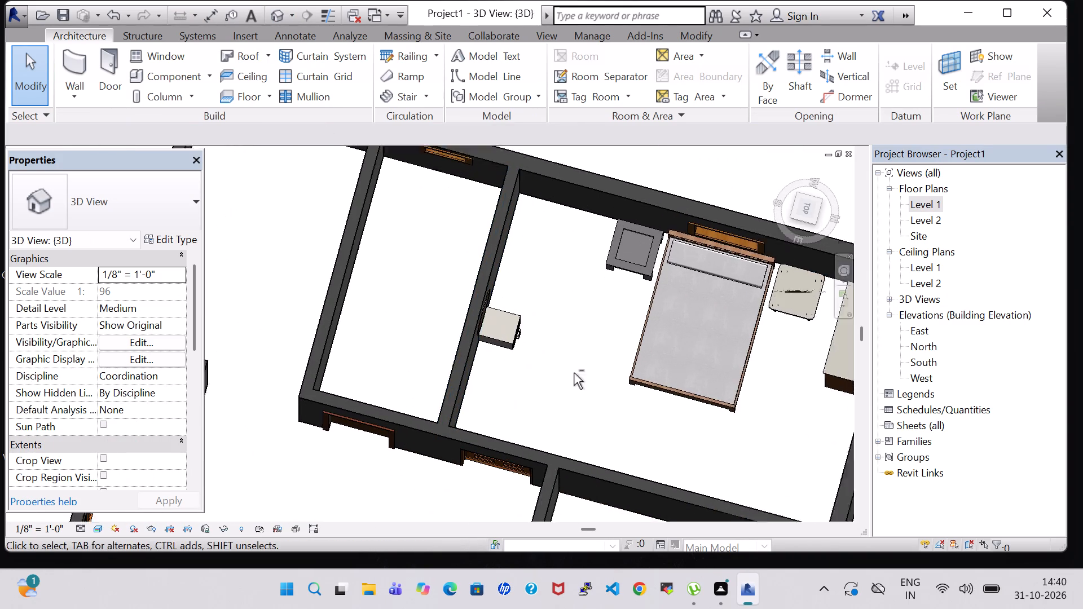
{"action": "scroll", "coordinate": [574, 373], "scroll_direction": "up", "scroll_amount": 3}
{"action": "middle_click", "coordinate": [574, 373], "text": "shift"}
{"action": "middle_click_drag", "start_coordinate": [561, 333], "coordinate": [525, 249], "text": "shift"}
{"action": "middle_click_drag", "start_coordinate": [538, 318], "coordinate": [474, 239], "text": "shift"}
{"action": "scroll", "coordinate": [476, 239], "scroll_direction": "up", "scroll_amount": 1}
Return to the Level 1 floor plan and load the Chair-Corbu family from the library's Furniture > Seating folder as a component.
{"action": "double_click", "coordinate": [927, 211]}
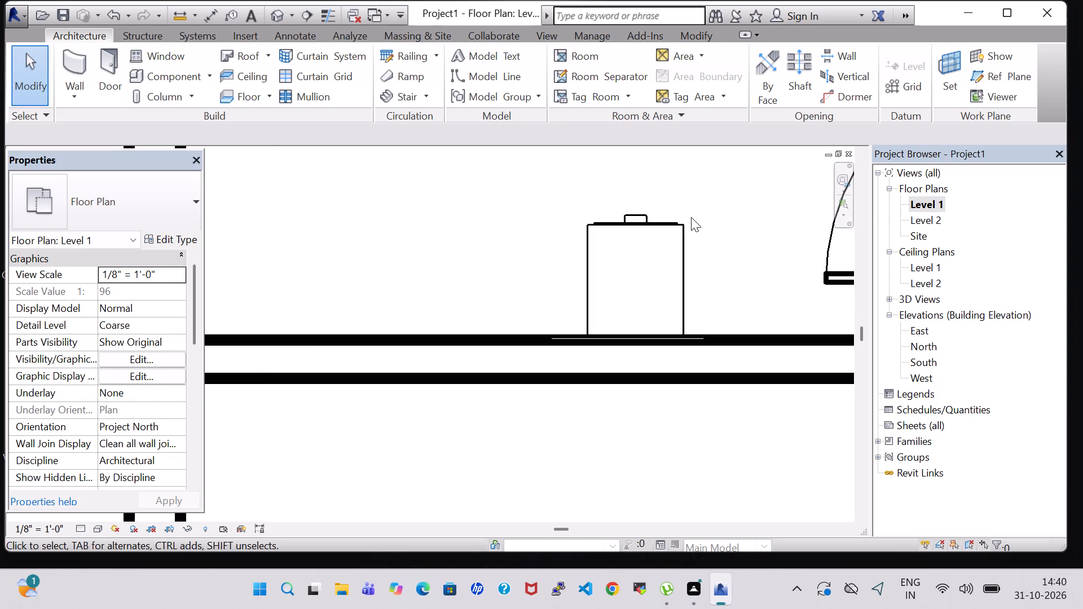
{"action": "scroll", "coordinate": [691, 223], "scroll_direction": "down", "scroll_amount": 10}
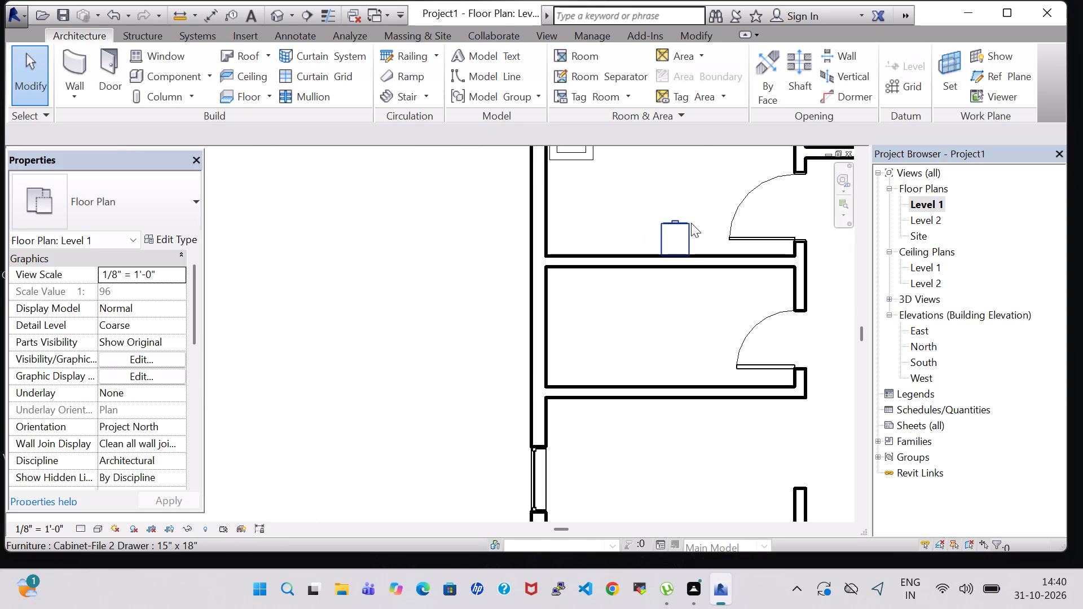
{"action": "scroll", "coordinate": [691, 223], "scroll_direction": "down", "scroll_amount": 2}
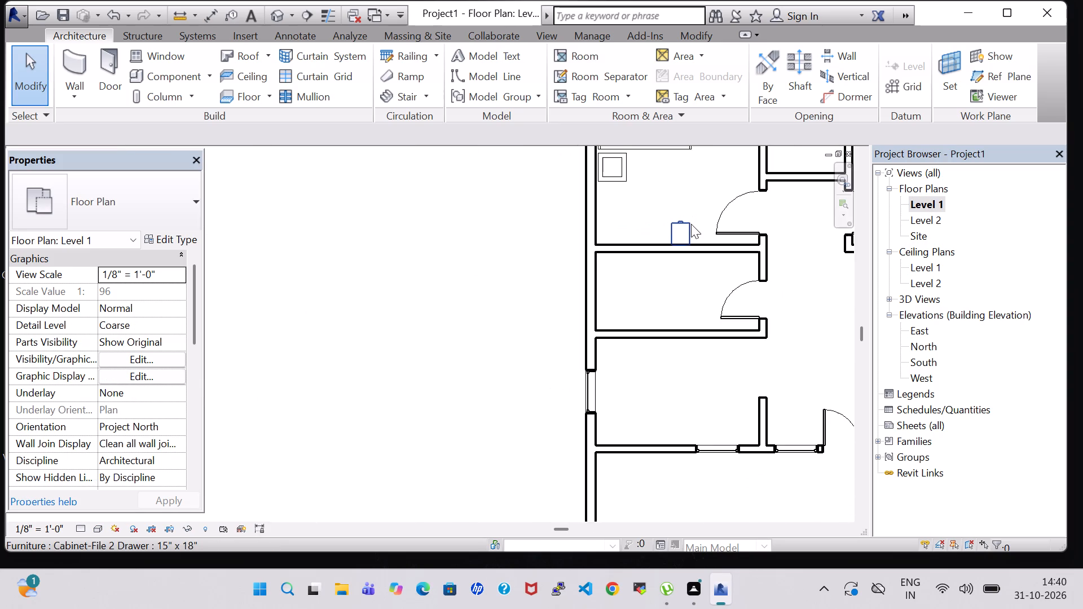
{"action": "middle_click_drag", "start_coordinate": [691, 223], "coordinate": [730, 385]}
{"action": "scroll", "coordinate": [755, 201], "scroll_direction": "up", "scroll_amount": 2}
{"action": "middle_click_drag", "start_coordinate": [755, 201], "coordinate": [654, 209]}
{"action": "left_click", "coordinate": [180, 70]}
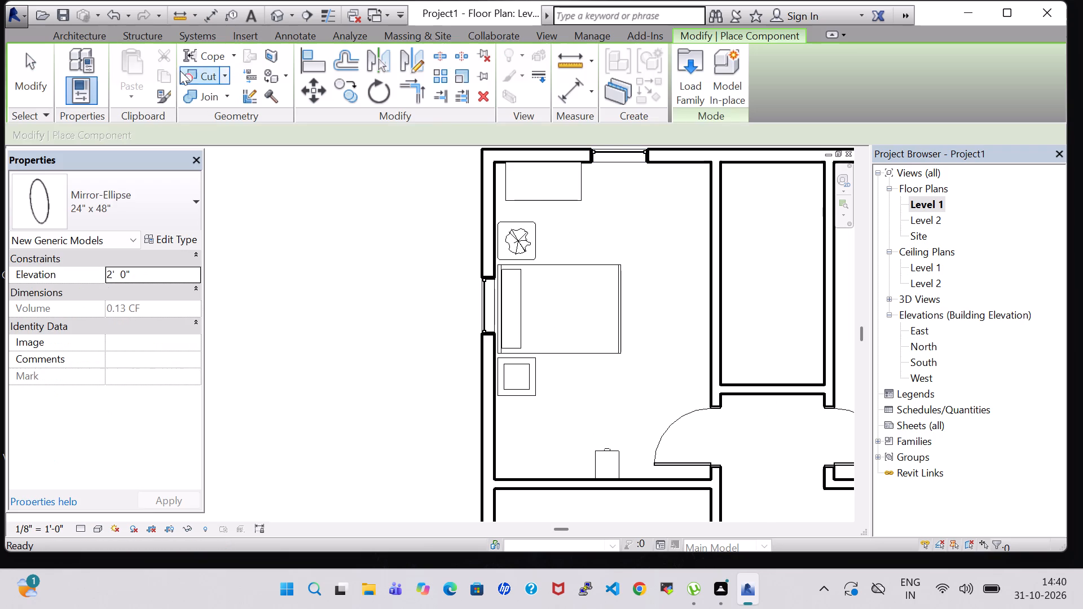
{"action": "left_click", "coordinate": [692, 63]}
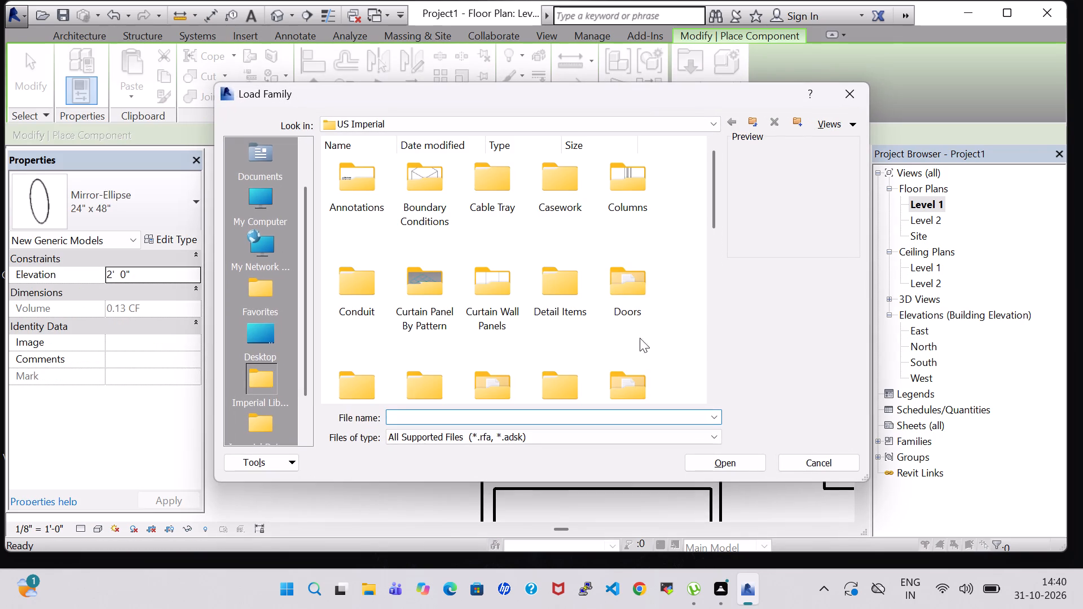
{"action": "double_click", "coordinate": [628, 389]}
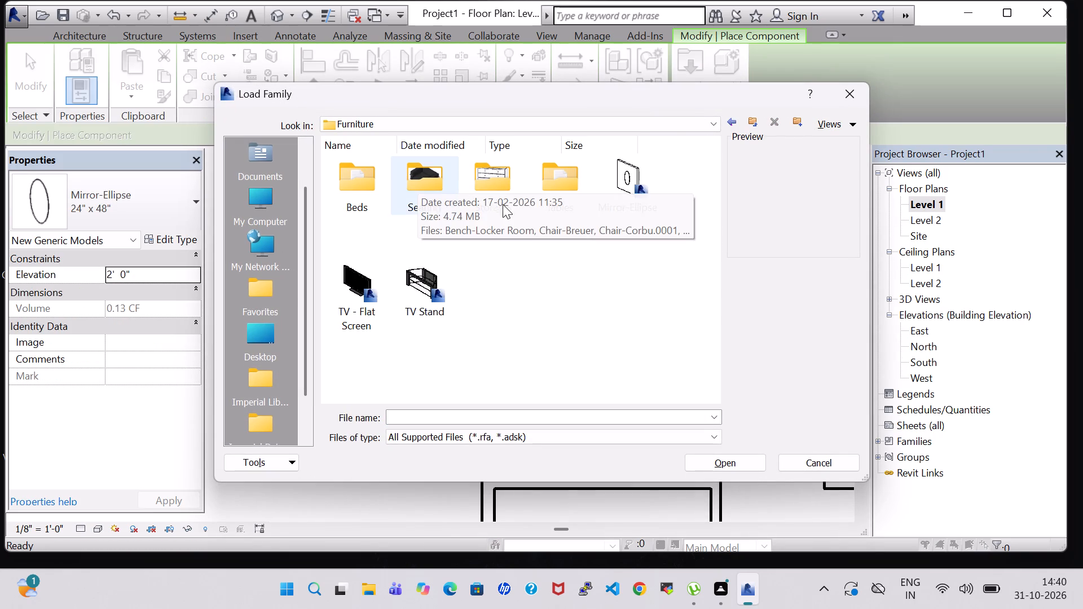
{"action": "double_click", "coordinate": [416, 182]}
{"action": "left_click", "coordinate": [560, 195]}
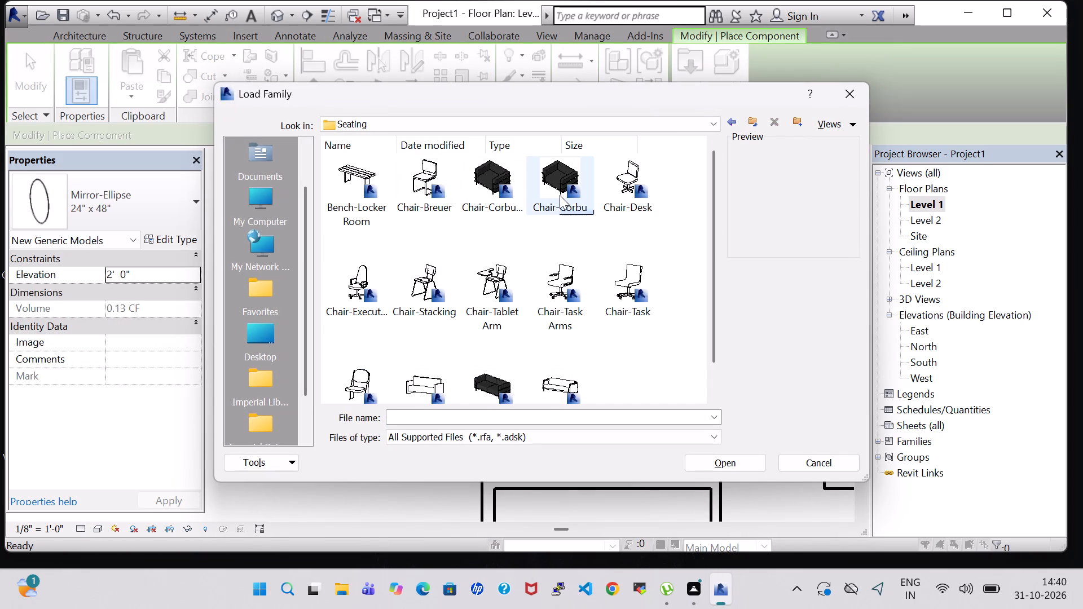
{"action": "left_click", "coordinate": [717, 467]}
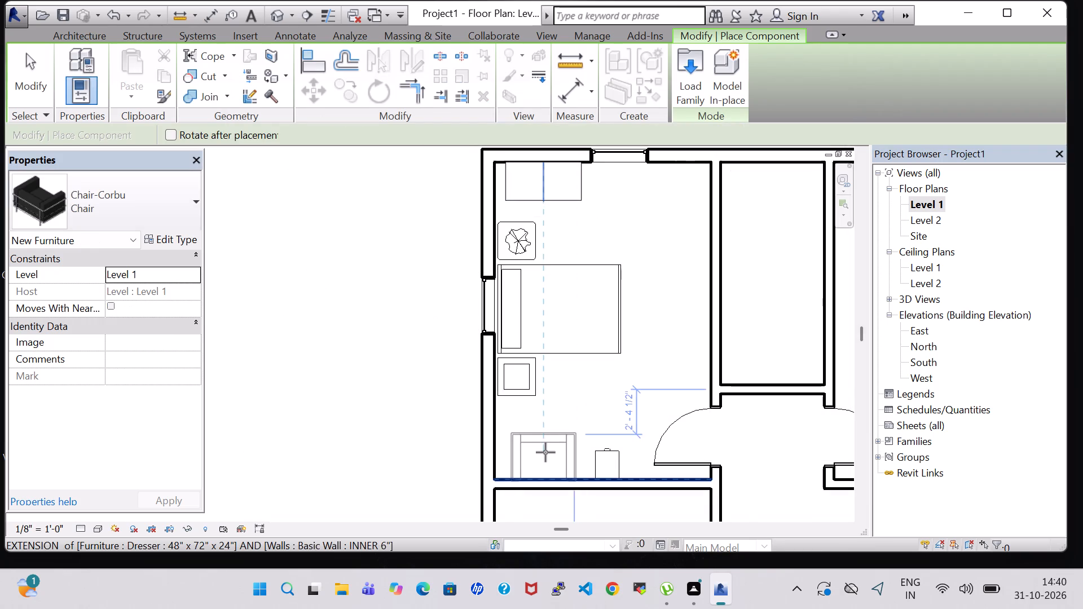
Place one Corbu chair below the coffee table beside the bedroom's left wall, rotated to face into the room.
{"action": "scroll", "coordinate": [545, 451], "scroll_direction": "up", "scroll_amount": 2}
{"action": "key", "text": "space"}
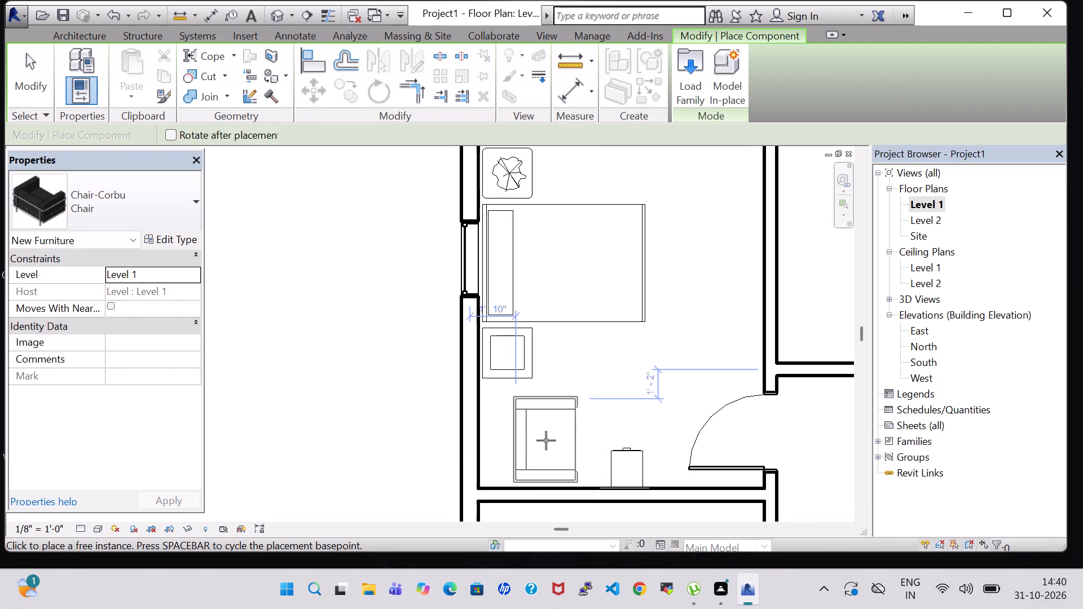
{"action": "scroll", "coordinate": [546, 440], "scroll_direction": "up", "scroll_amount": 5}
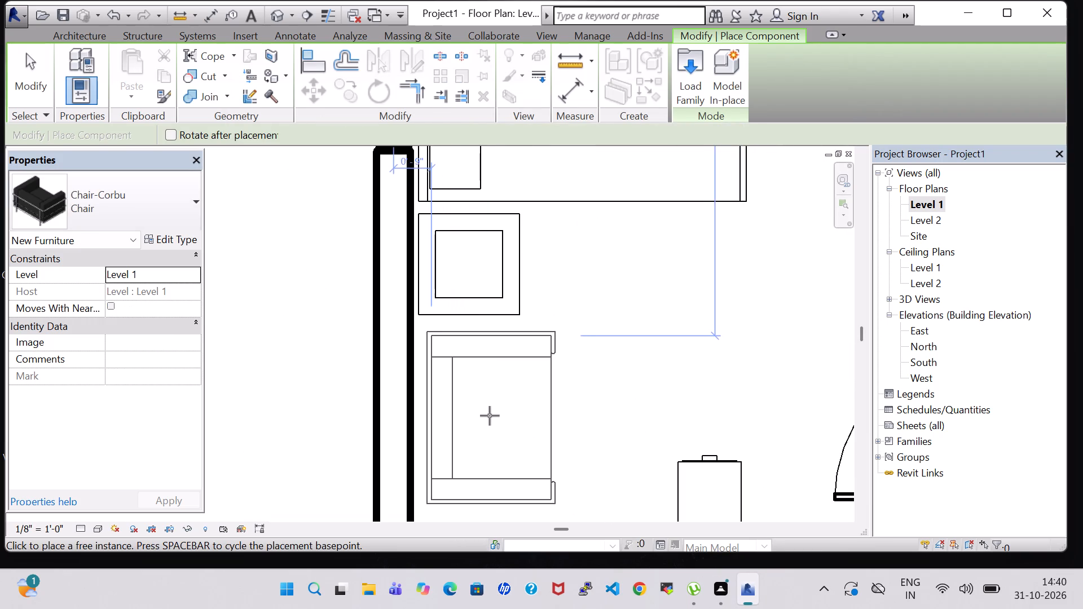
{"action": "left_click", "coordinate": [486, 414]}
{"action": "key", "text": "Escape"}
{"action": "key", "text": "Escape"}
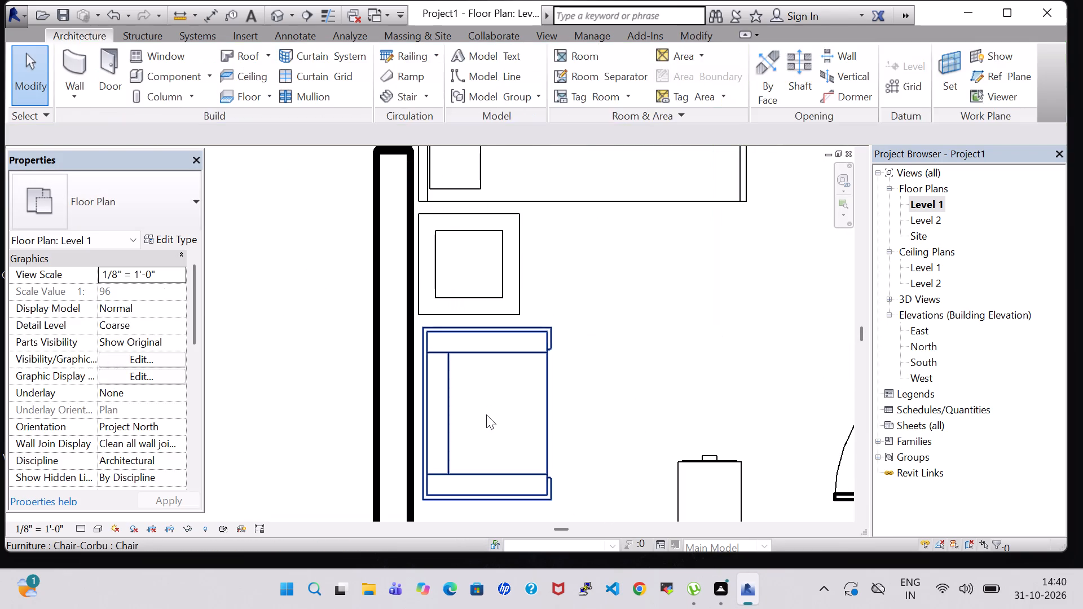
Nudge the Corbu chair one increment left, towards the bedroom's left wall.
{"action": "left_click", "coordinate": [486, 414]}
{"action": "key", "text": "Left"}
{"action": "left_click", "coordinate": [623, 390]}
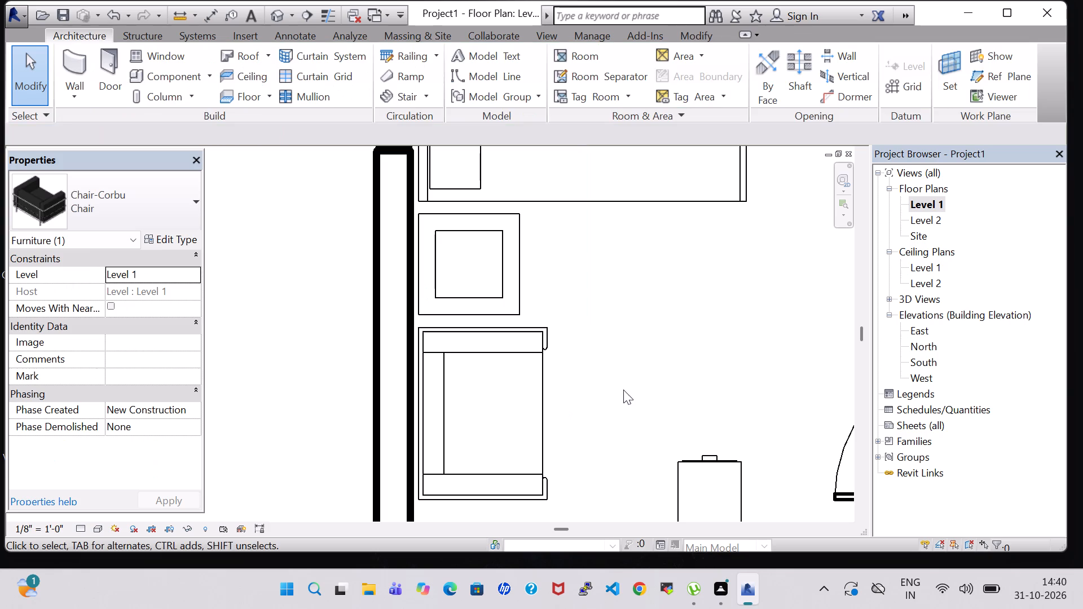
Set the Corbu chair type's cushion material to Oak Flooring.
{"action": "left_click", "coordinate": [535, 350]}
{"action": "left_click", "coordinate": [180, 236]}
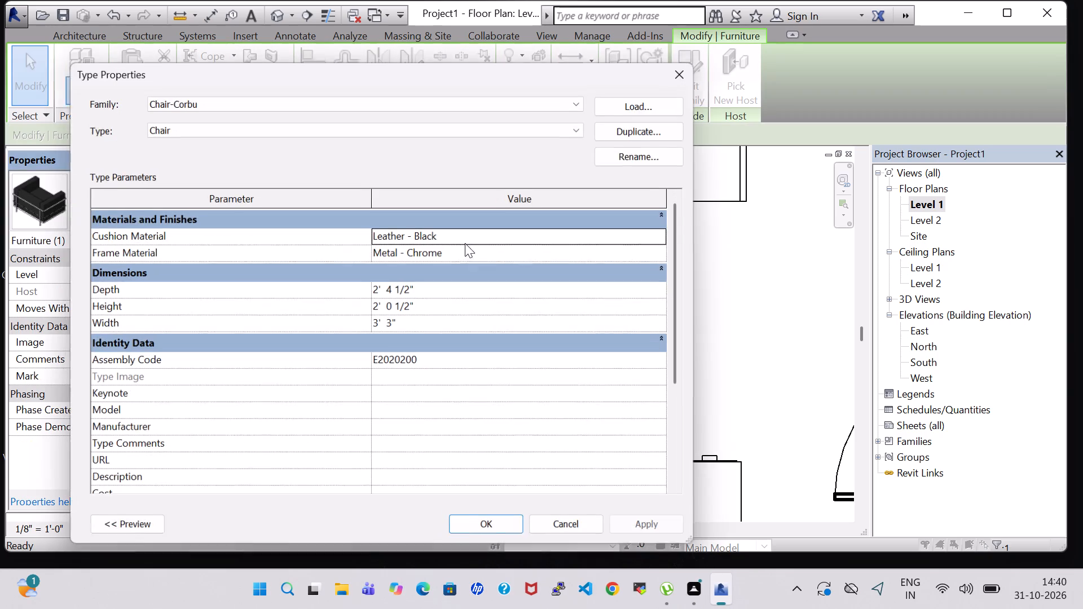
{"action": "left_click", "coordinate": [664, 231]}
{"action": "scroll", "coordinate": [437, 362], "scroll_direction": "down", "scroll_amount": 1}
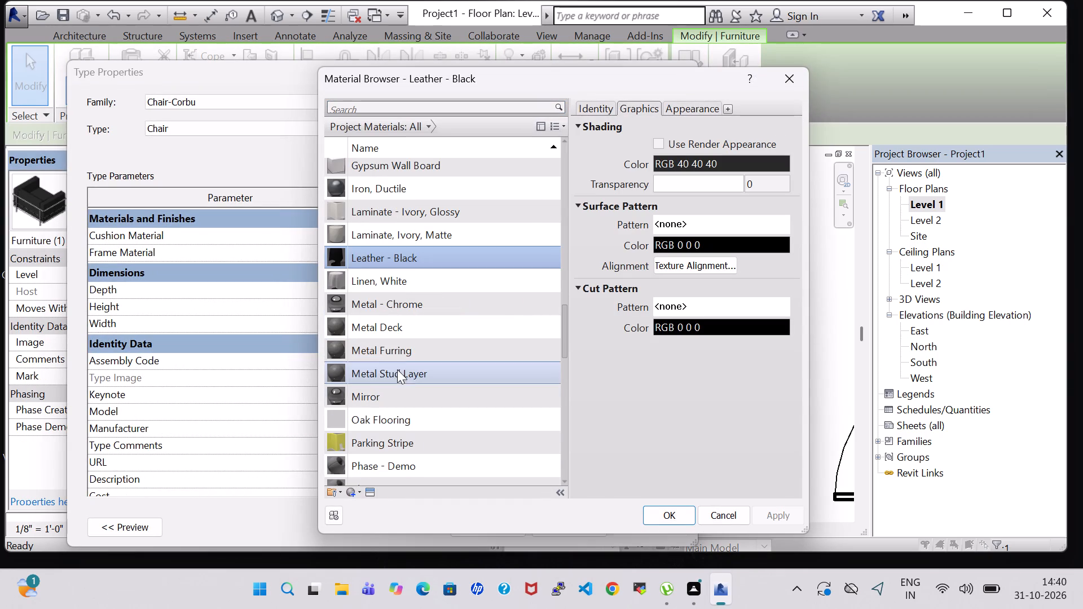
{"action": "left_click", "coordinate": [384, 424]}
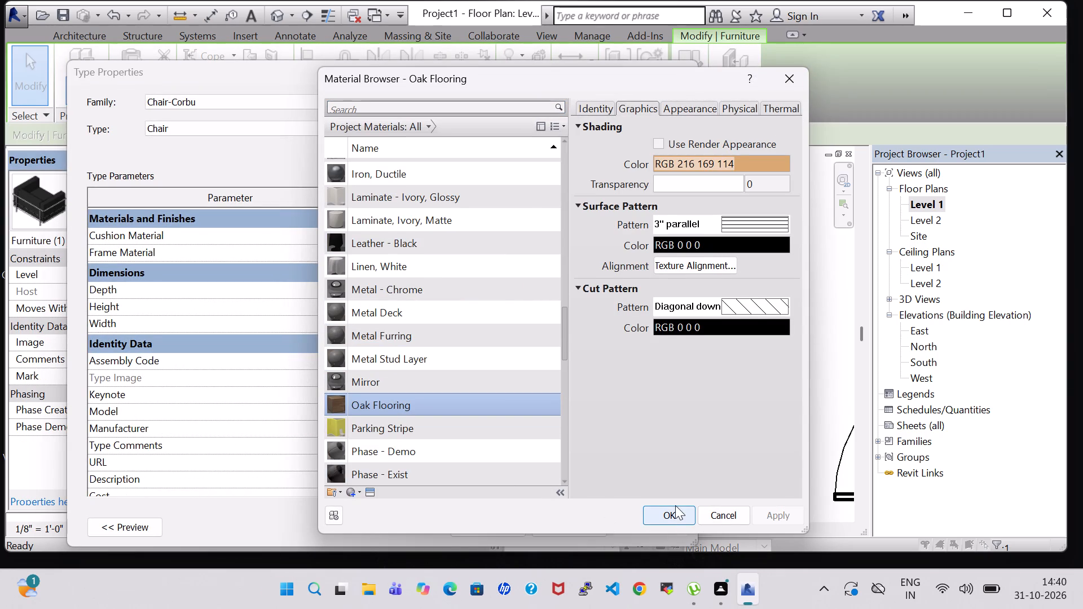
{"action": "left_click", "coordinate": [675, 513]}
{"action": "double_click", "coordinate": [496, 520]}
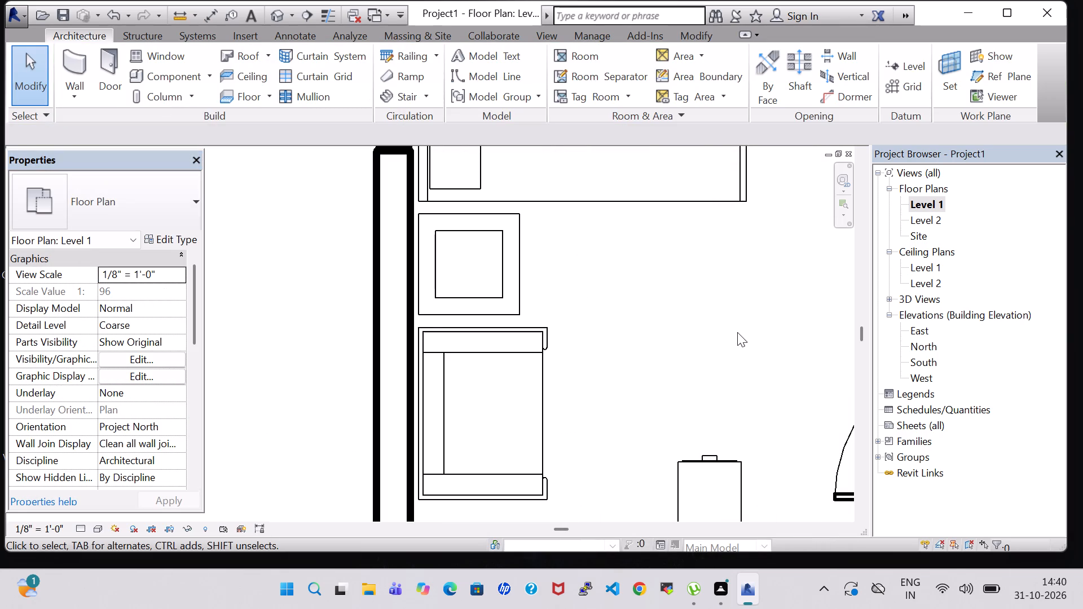
{"action": "left_click", "coordinate": [737, 332]}
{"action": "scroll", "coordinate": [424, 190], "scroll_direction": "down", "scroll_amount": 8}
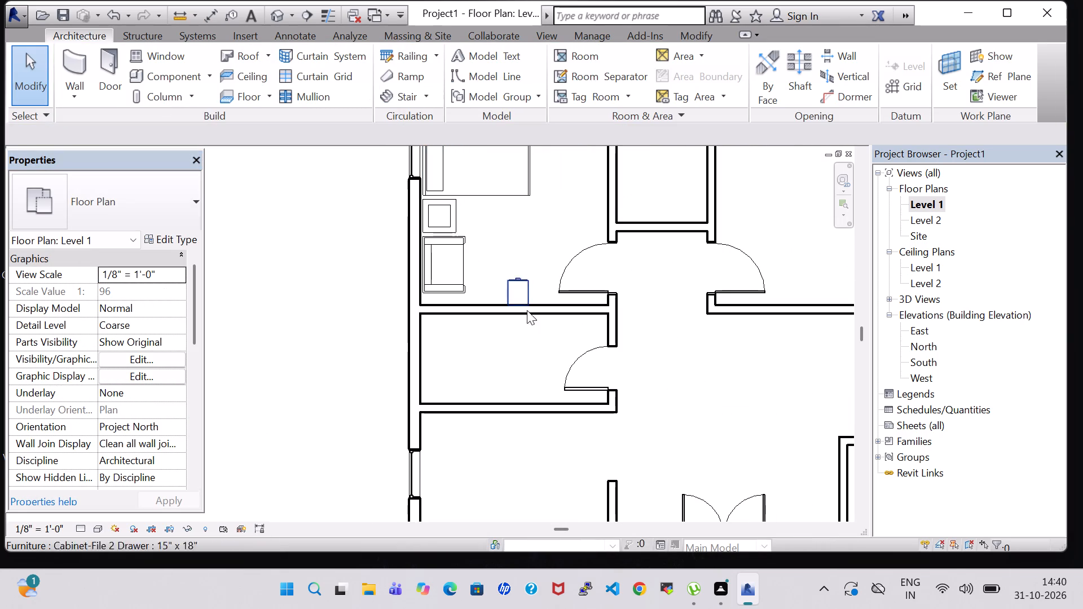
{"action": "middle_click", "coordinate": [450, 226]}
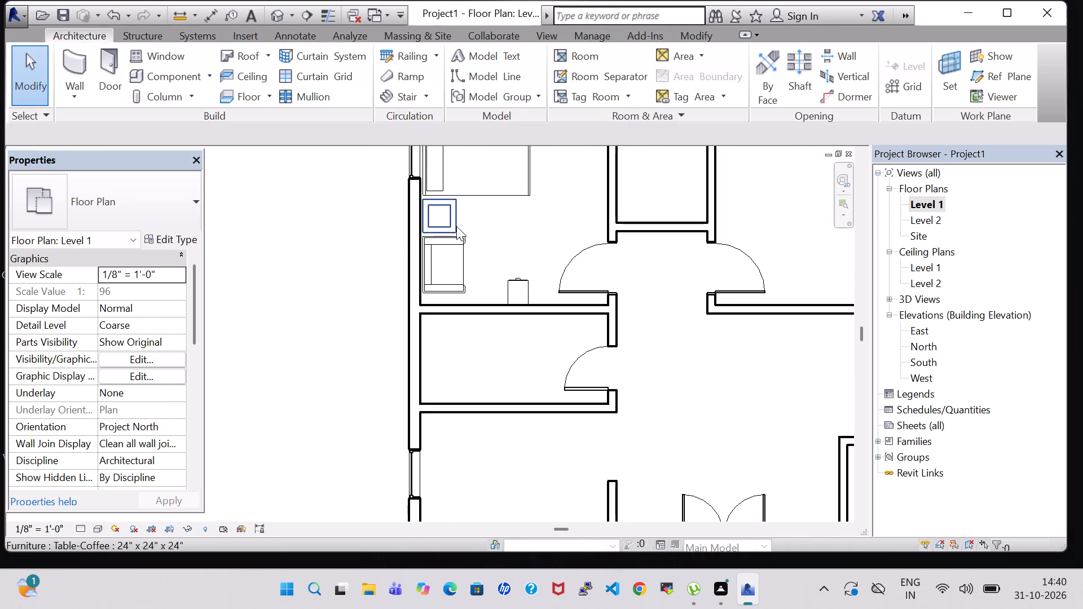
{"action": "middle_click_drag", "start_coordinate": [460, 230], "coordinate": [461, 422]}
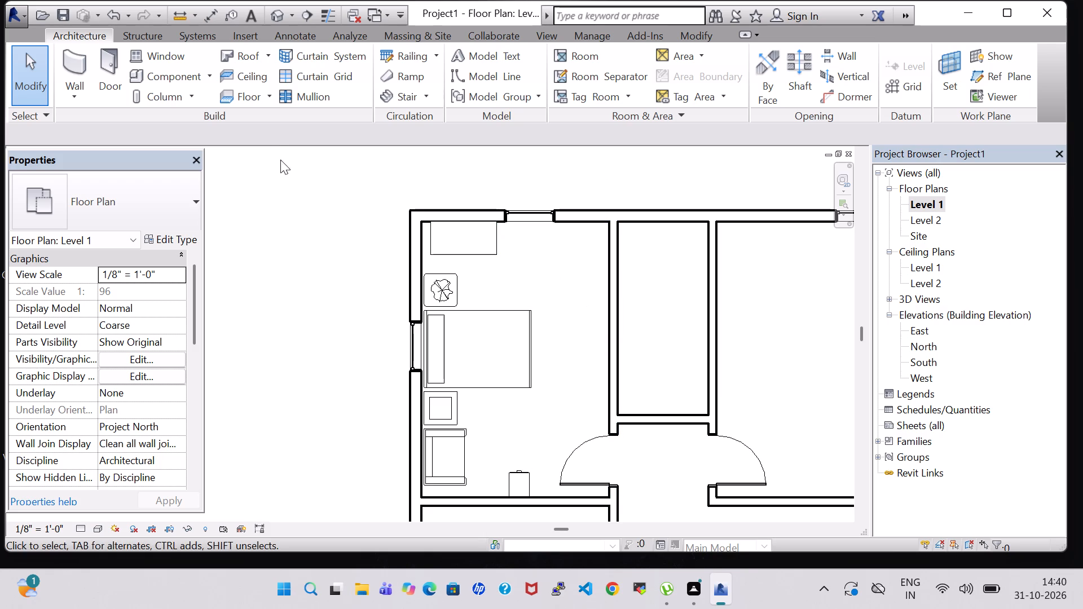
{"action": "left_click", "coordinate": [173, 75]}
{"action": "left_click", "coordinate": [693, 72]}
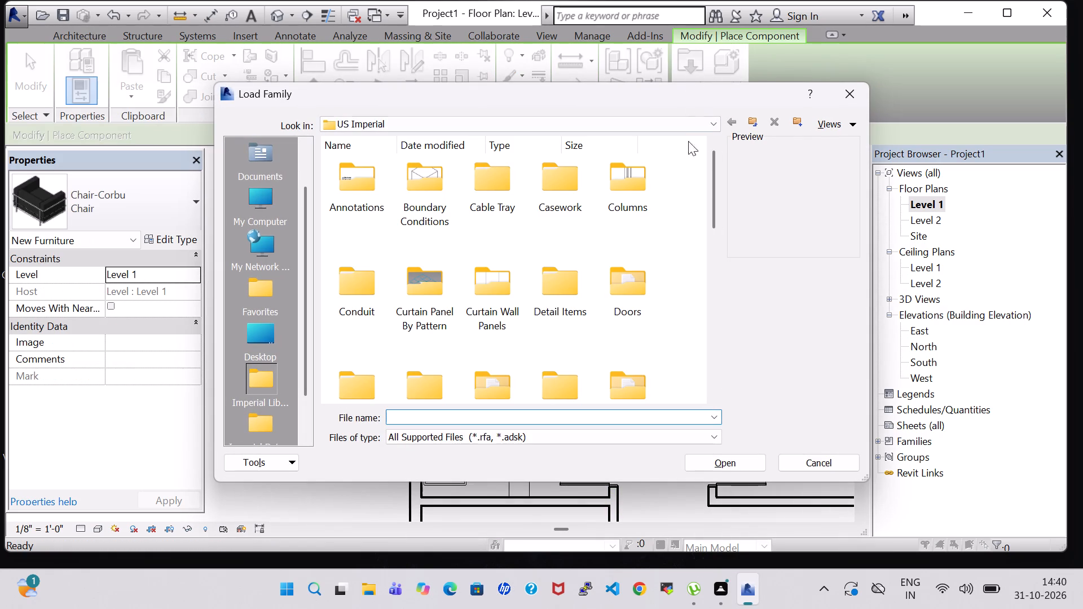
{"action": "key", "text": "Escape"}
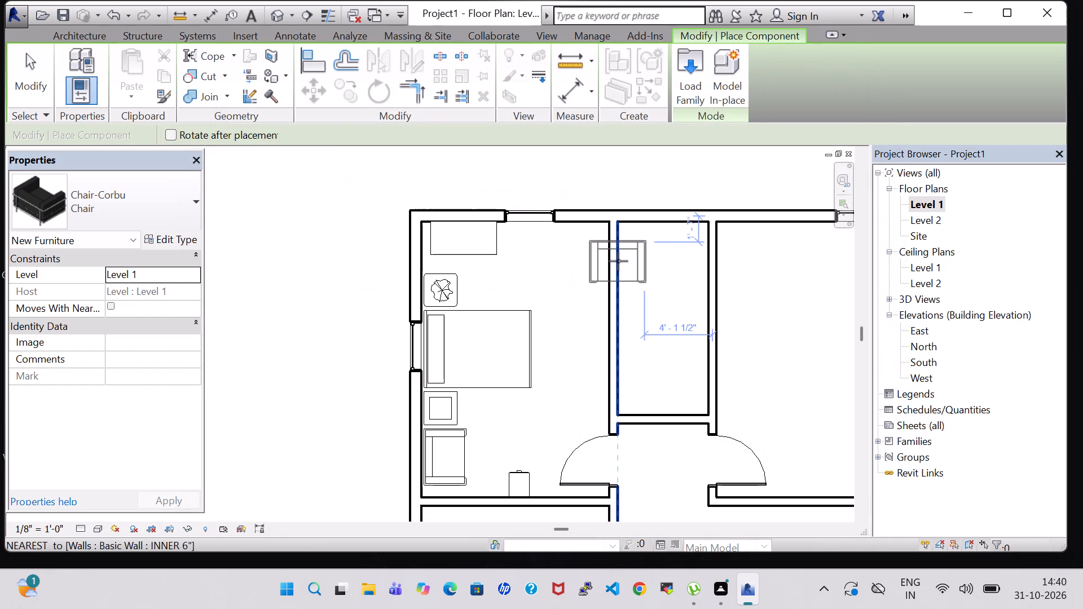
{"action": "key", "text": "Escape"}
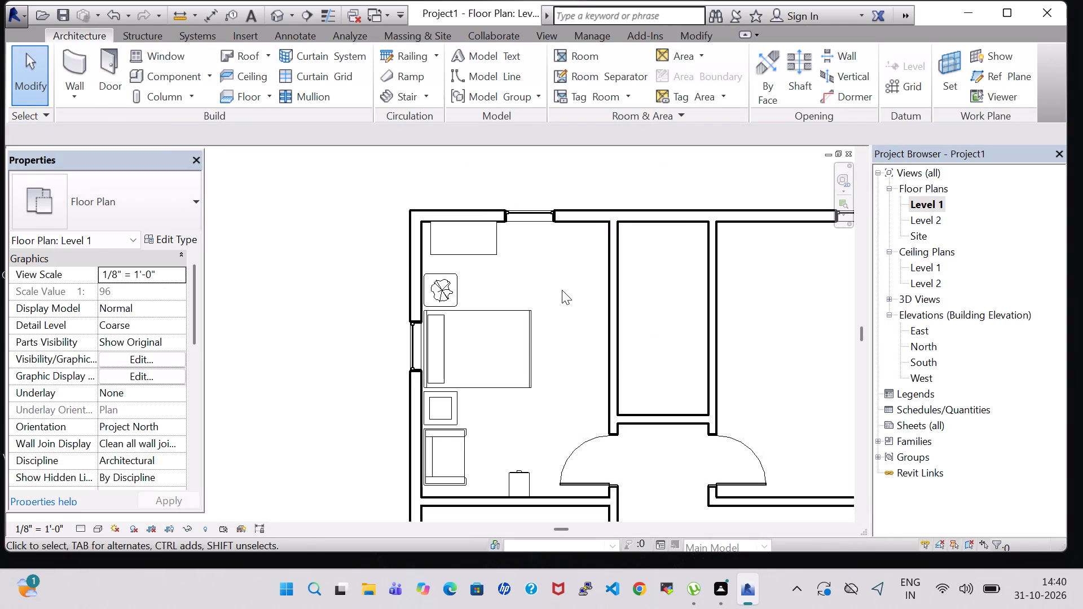
Load the TV - Flat Screen family from the library's Furniture folder as a component.
{"action": "left_click", "coordinate": [158, 84]}
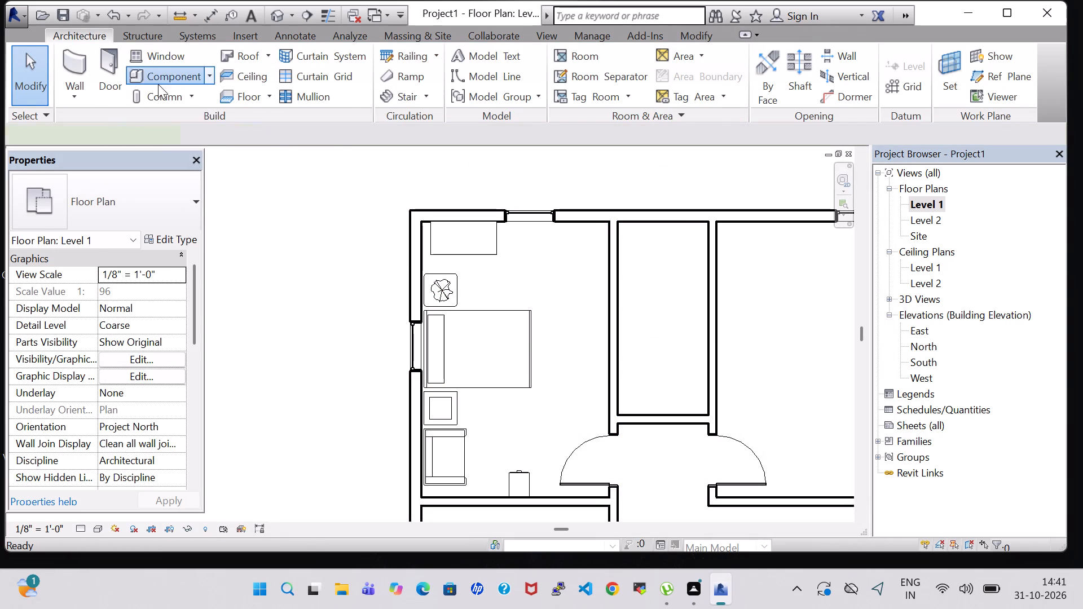
{"action": "left_click", "coordinate": [676, 70]}
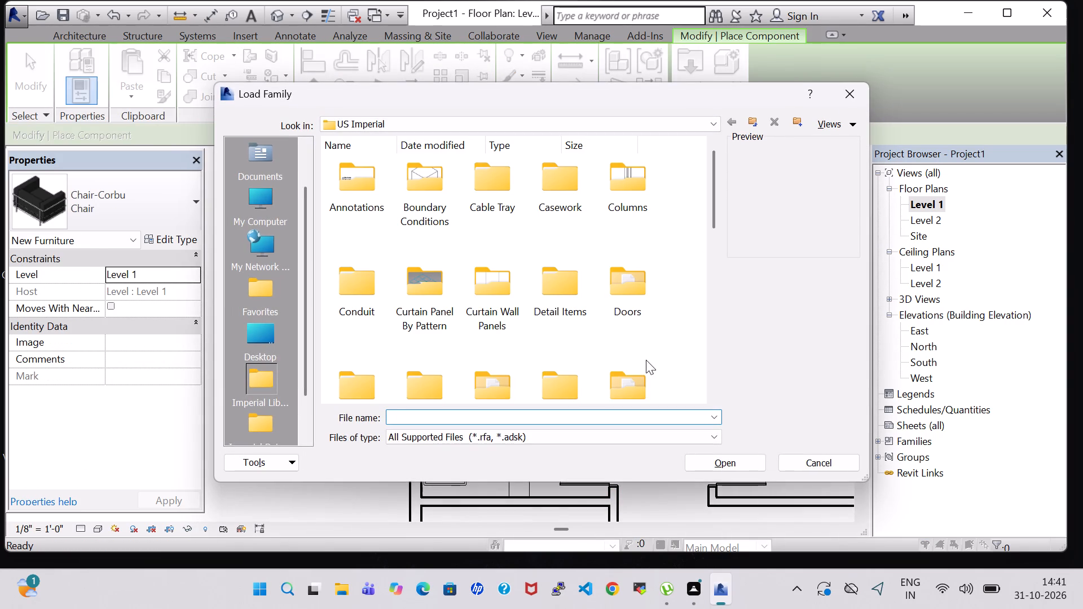
{"action": "left_click", "coordinate": [637, 371]}
{"action": "scroll", "coordinate": [637, 371], "scroll_direction": "down", "scroll_amount": 1}
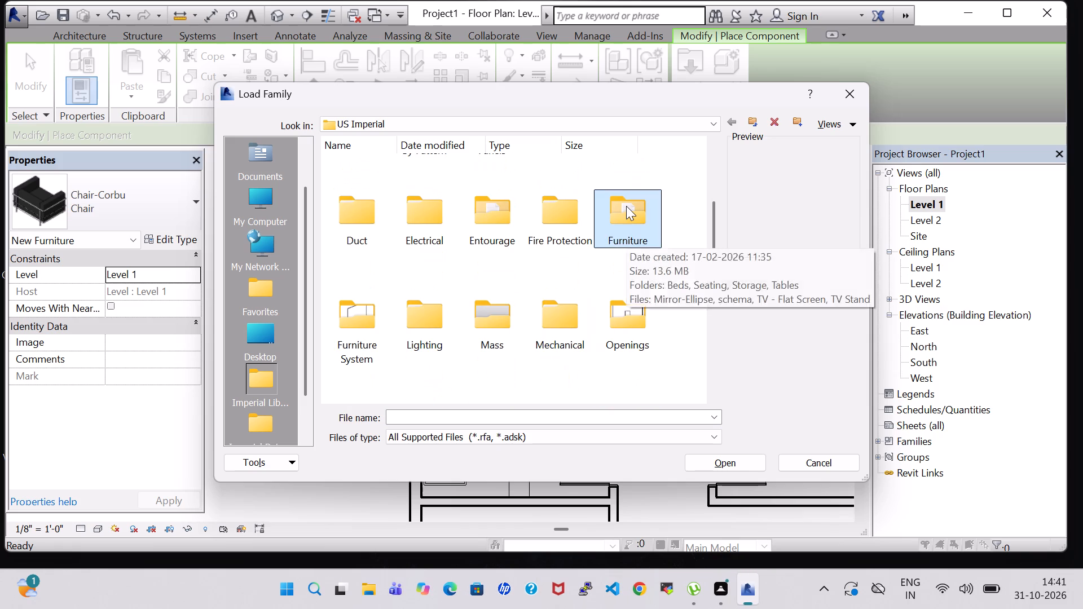
{"action": "double_click", "coordinate": [626, 206]}
{"action": "left_click", "coordinate": [378, 259]}
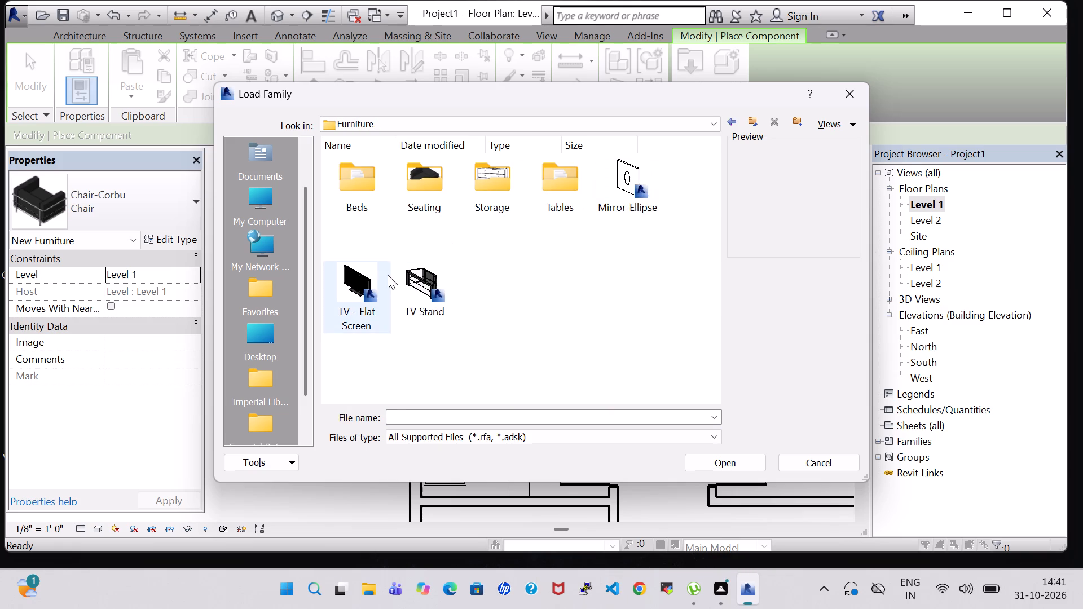
{"action": "left_click", "coordinate": [386, 279]}
{"action": "left_click", "coordinate": [746, 468]}
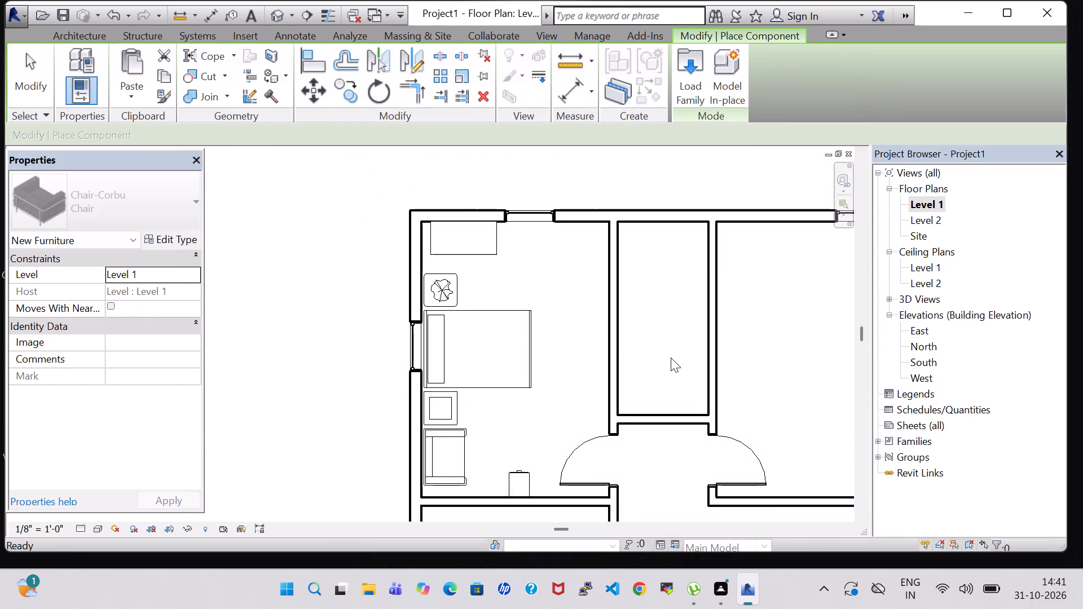
Place one 32" flat-screen TV against the bedroom's right wall, rotated to face the bed, about 4'-11" above the small room's lower wall.
{"action": "scroll", "coordinate": [618, 334], "scroll_direction": "up", "scroll_amount": 3}
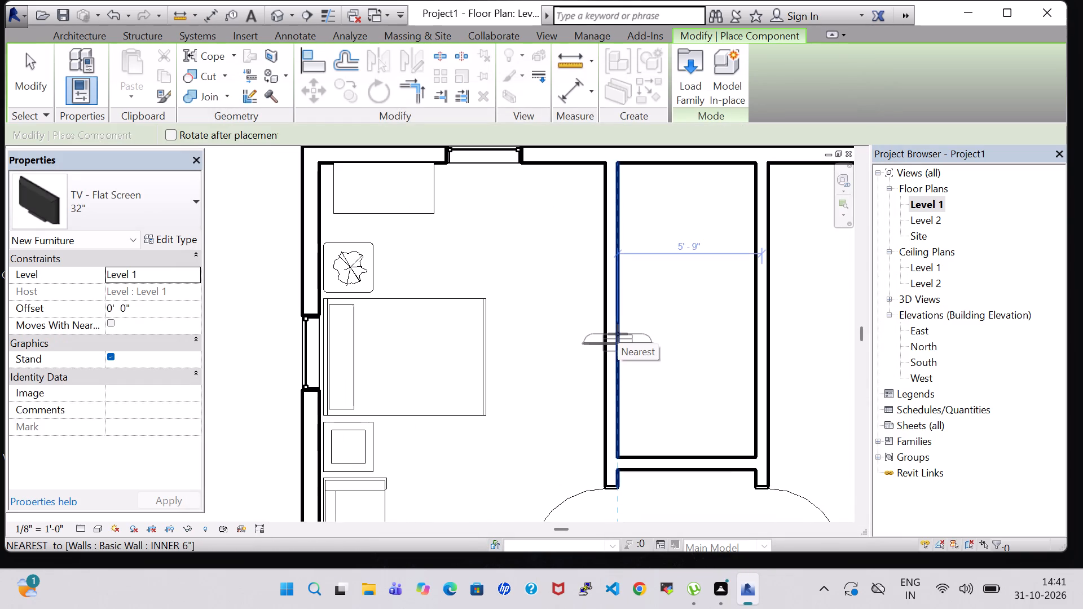
{"action": "key", "text": "space"}
{"action": "key", "text": "space"}
{"action": "key", "text": "space"}
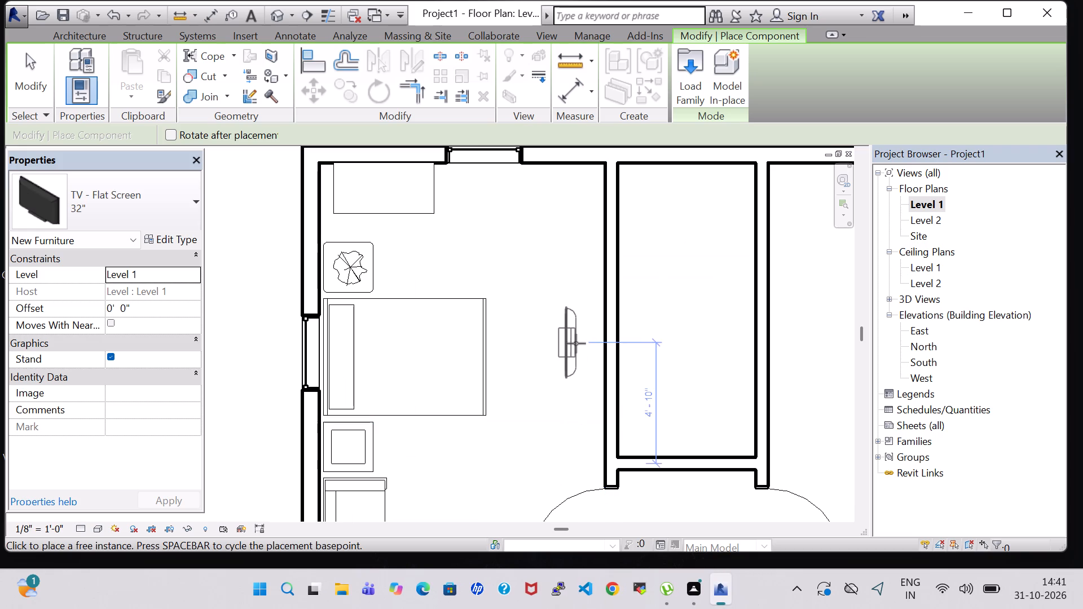
{"action": "left_click", "coordinate": [602, 341]}
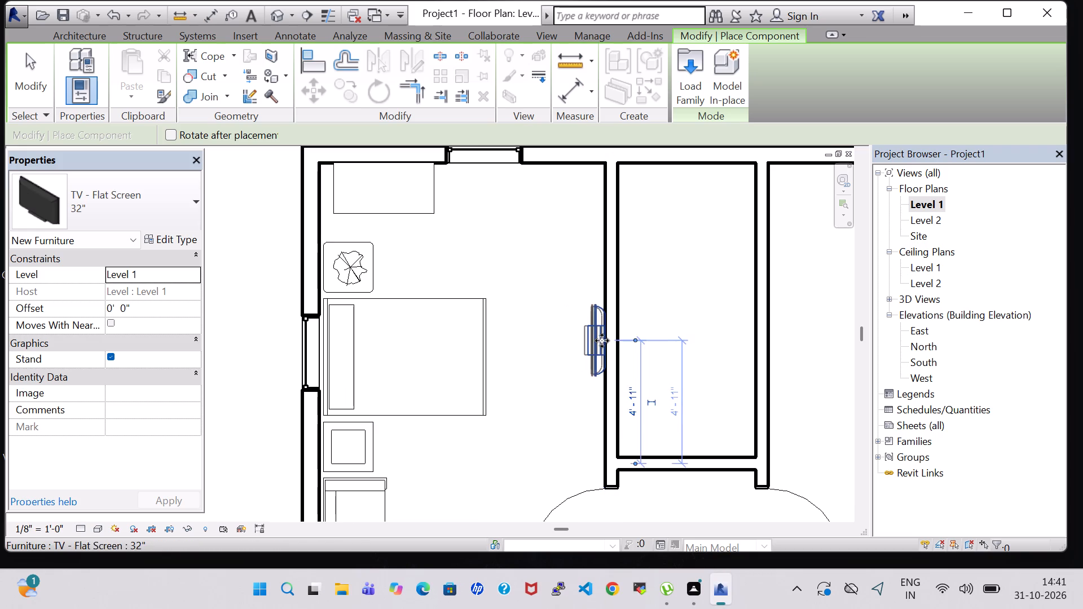
{"action": "key", "text": "Escape"}
{"action": "key", "text": "Escape"}
{"action": "left_click", "coordinate": [595, 339]}
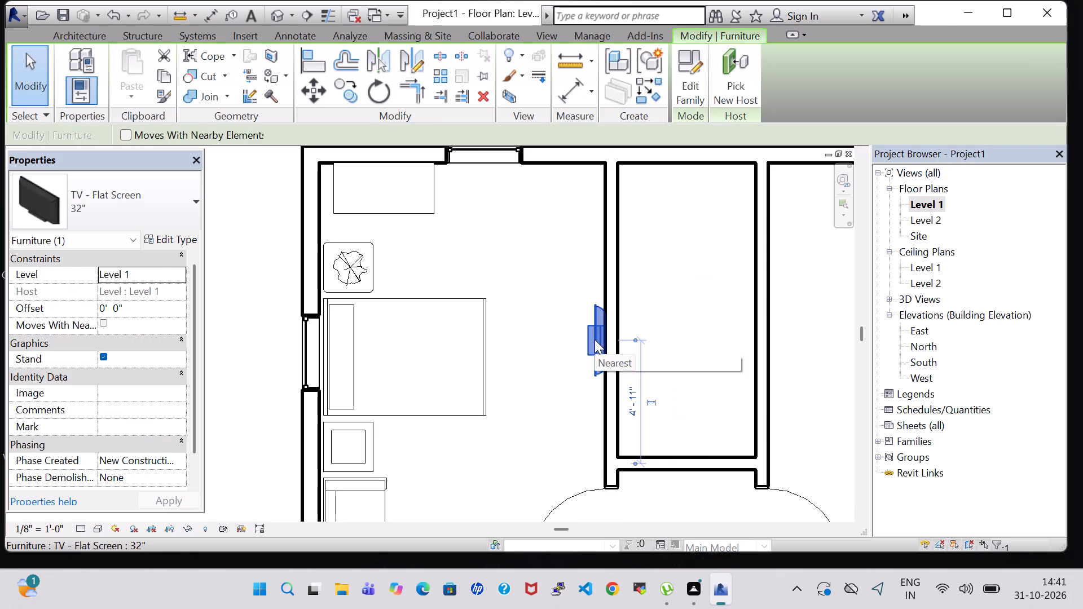
{"action": "key", "text": "Left"}
{"action": "key", "text": "Right"}
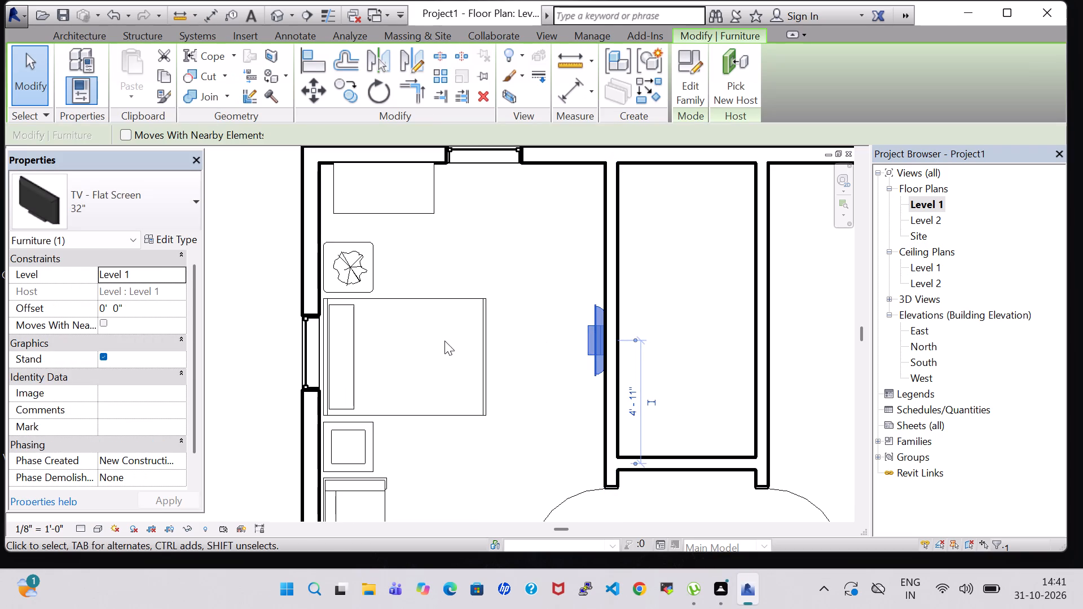
Set the flat-screen TV's offset from Level 1 to 3' 5".
{"action": "left_click", "coordinate": [108, 307]}
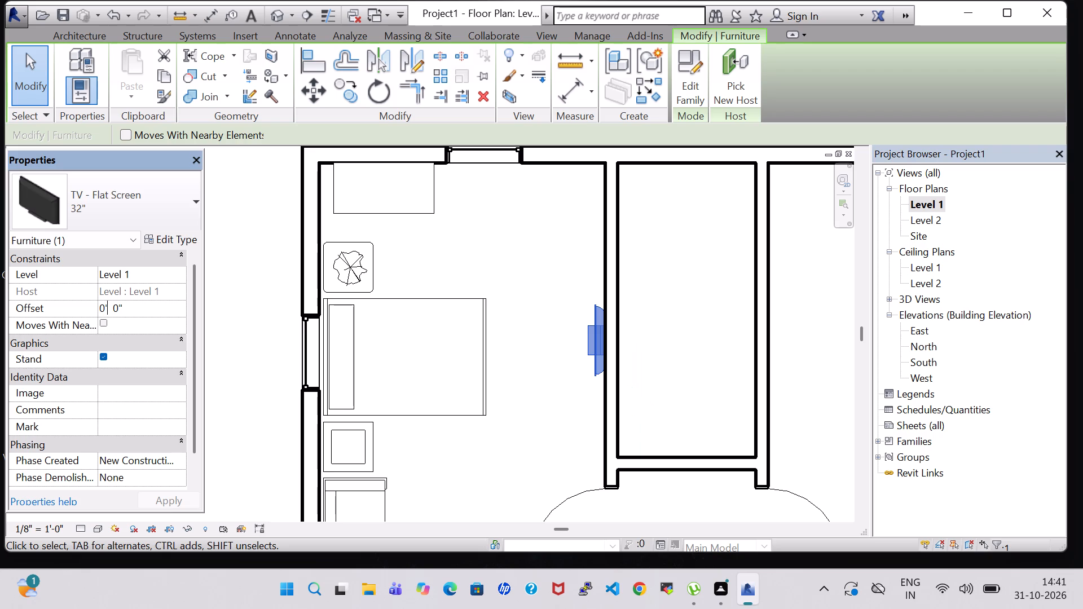
{"action": "left_click", "coordinate": [104, 307]}
{"action": "key", "text": "BackSpace"}
{"action": "key", "text": "3"}
{"action": "key", "text": "Right"}
{"action": "key", "text": "Right"}
{"action": "key", "text": "Right"}
{"action": "key", "text": "Right"}
{"action": "key", "text": "BackSpace"}
{"action": "key", "text": "5"}
{"action": "left_click", "coordinate": [165, 504]}
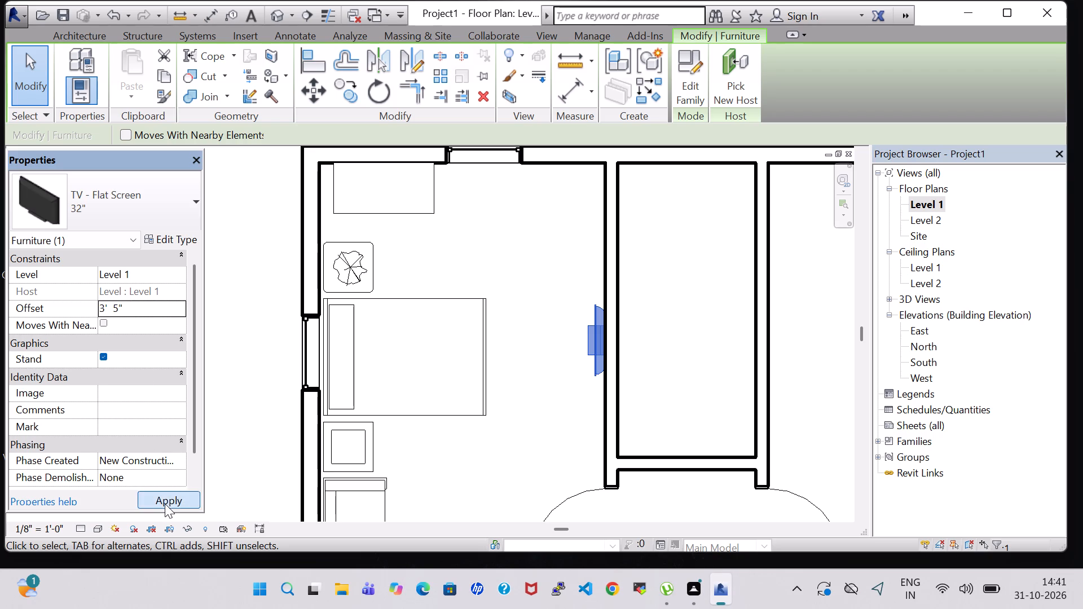
{"action": "left_click", "coordinate": [541, 195]}
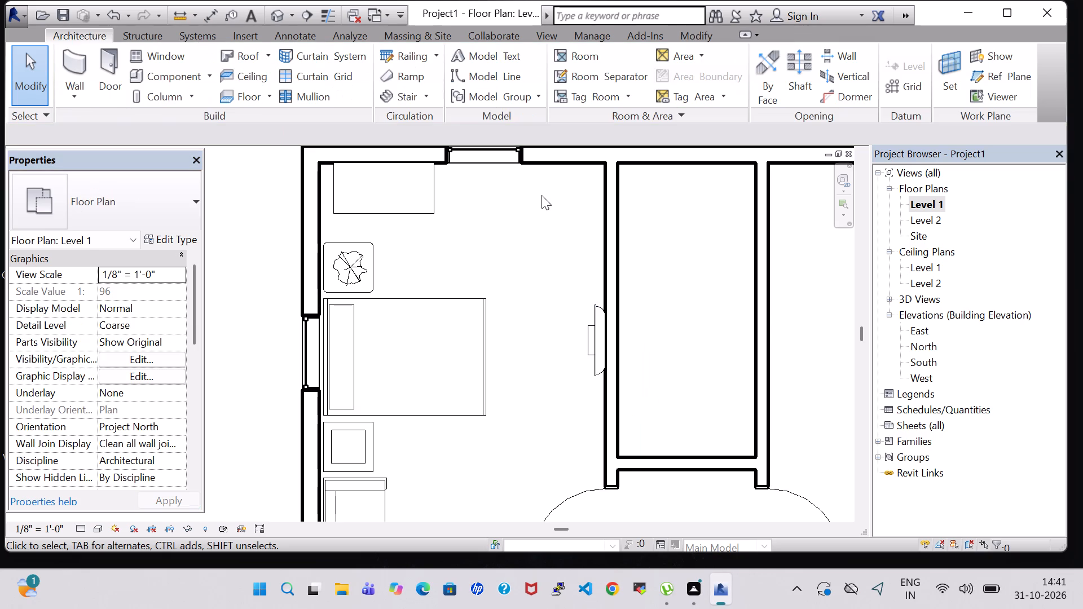
Load the Table-Rectangular family from the library's Furniture > Tables folder as a component.
{"action": "left_click", "coordinate": [192, 80]}
{"action": "left_click", "coordinate": [697, 92]}
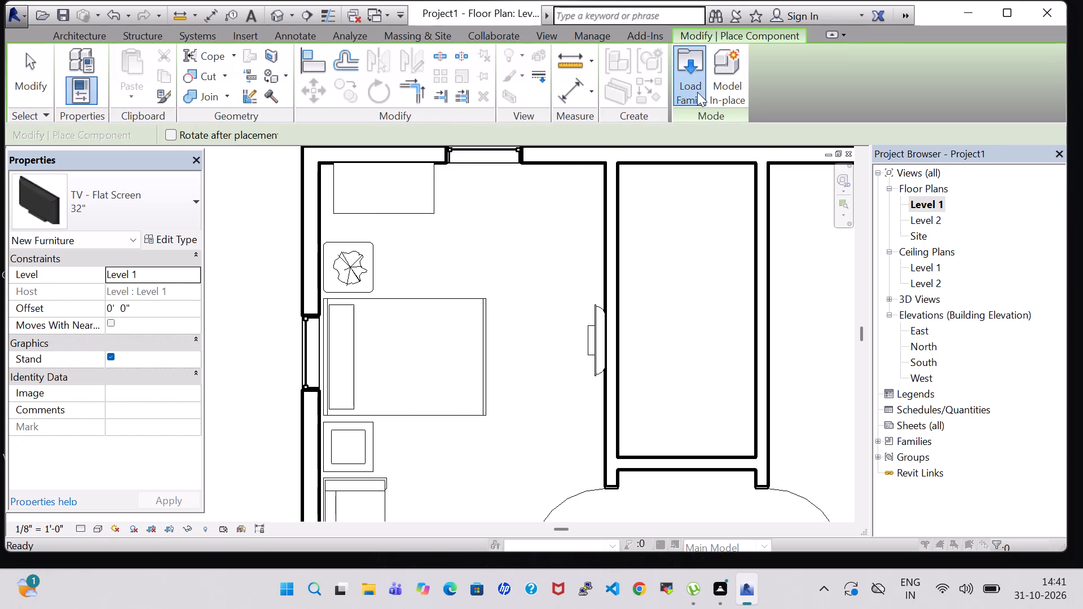
{"action": "double_click", "coordinate": [619, 392]}
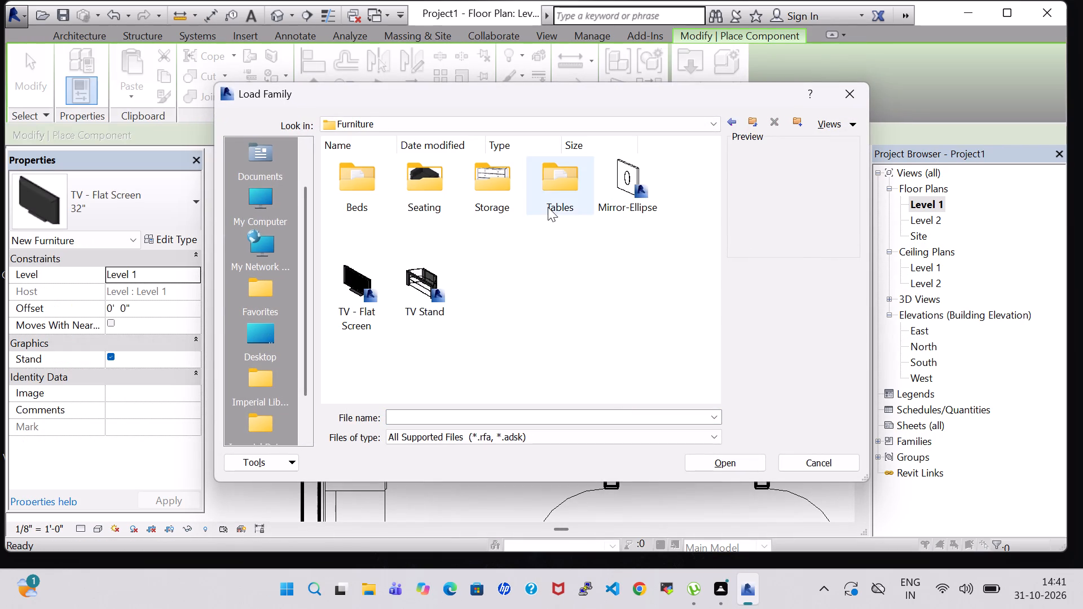
{"action": "double_click", "coordinate": [548, 207]}
{"action": "left_click", "coordinate": [656, 291]}
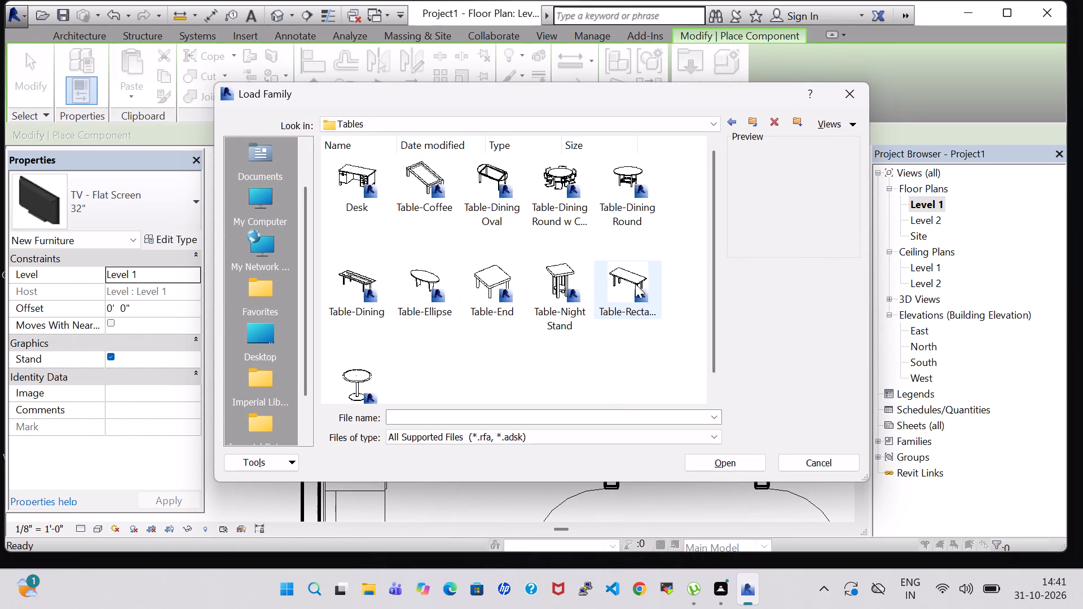
{"action": "left_click", "coordinate": [718, 468]}
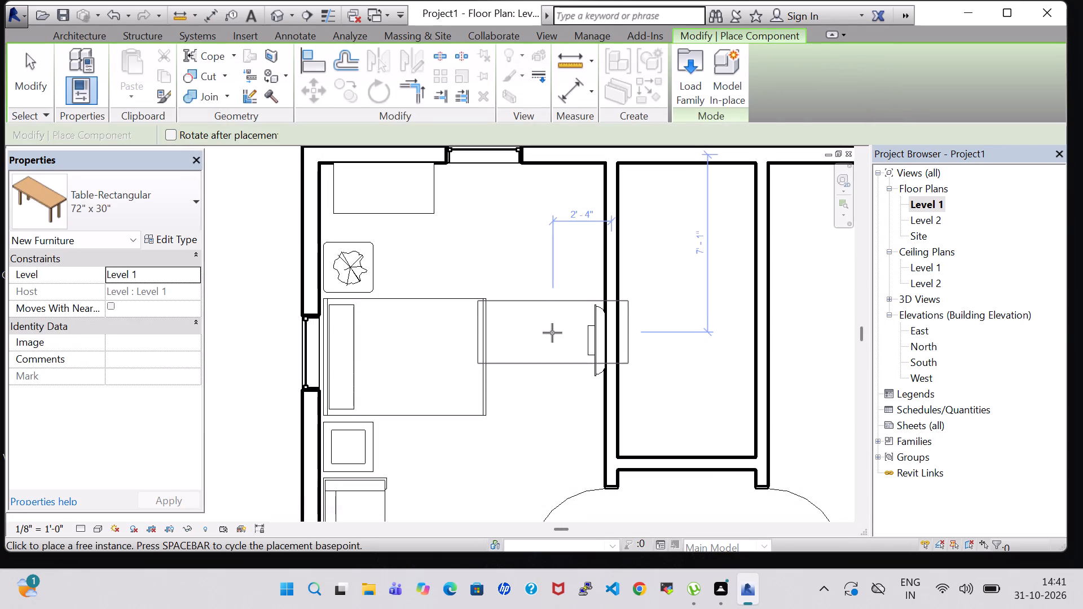
Place one 72" x 30" rectangular table beneath the TV, rotated lengthwise along the bedroom's right wall, about 7'-5" from the top wall.
{"action": "key", "text": "space"}
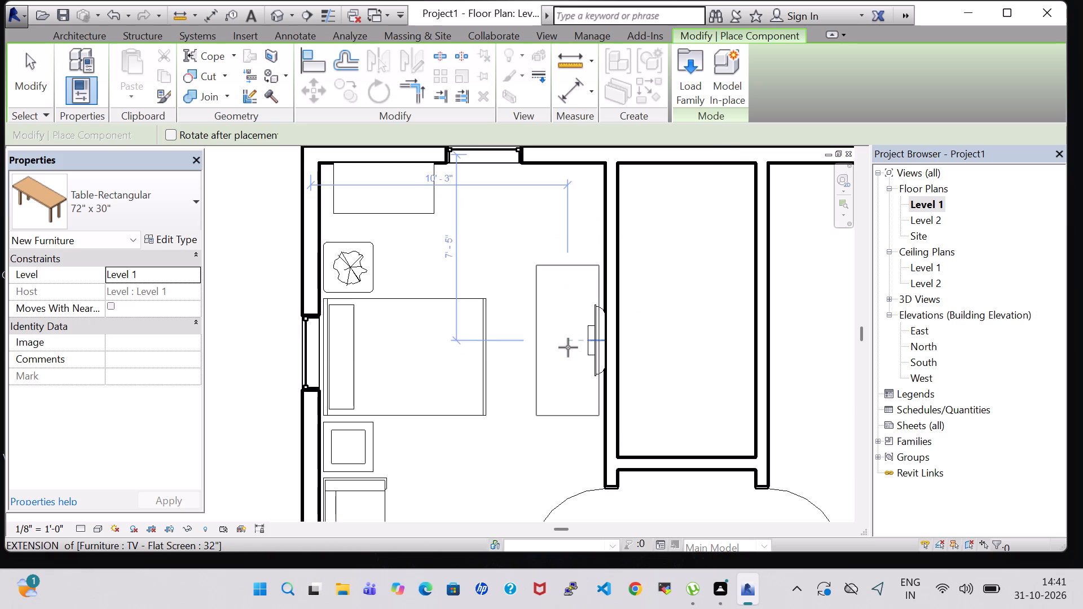
{"action": "scroll", "coordinate": [570, 348], "scroll_direction": "up", "scroll_amount": 3}
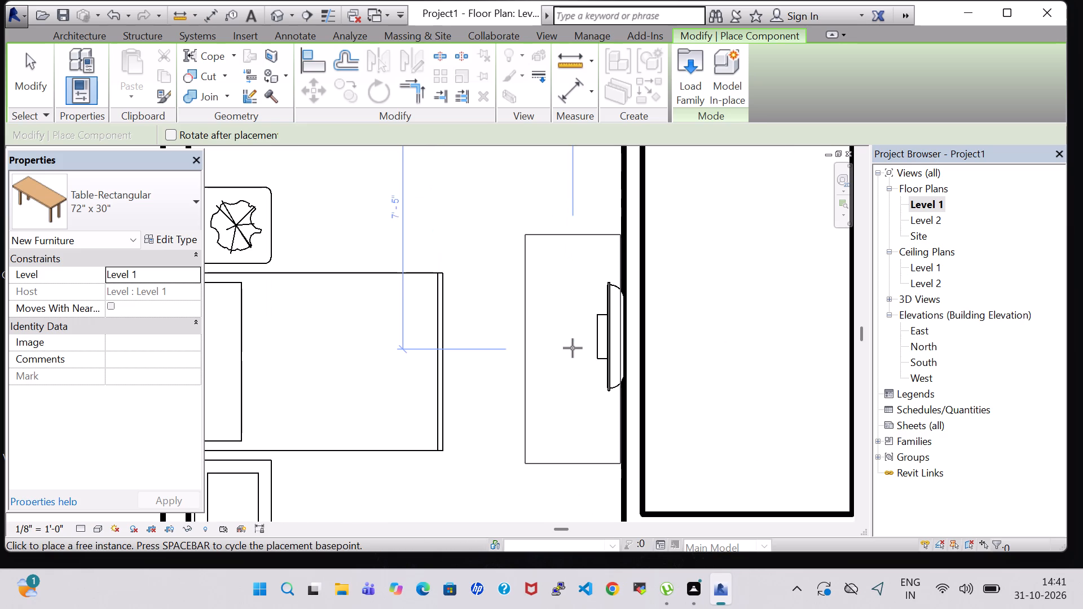
{"action": "left_click", "coordinate": [573, 348]}
{"action": "key", "text": "Escape"}
{"action": "key", "text": "Escape"}
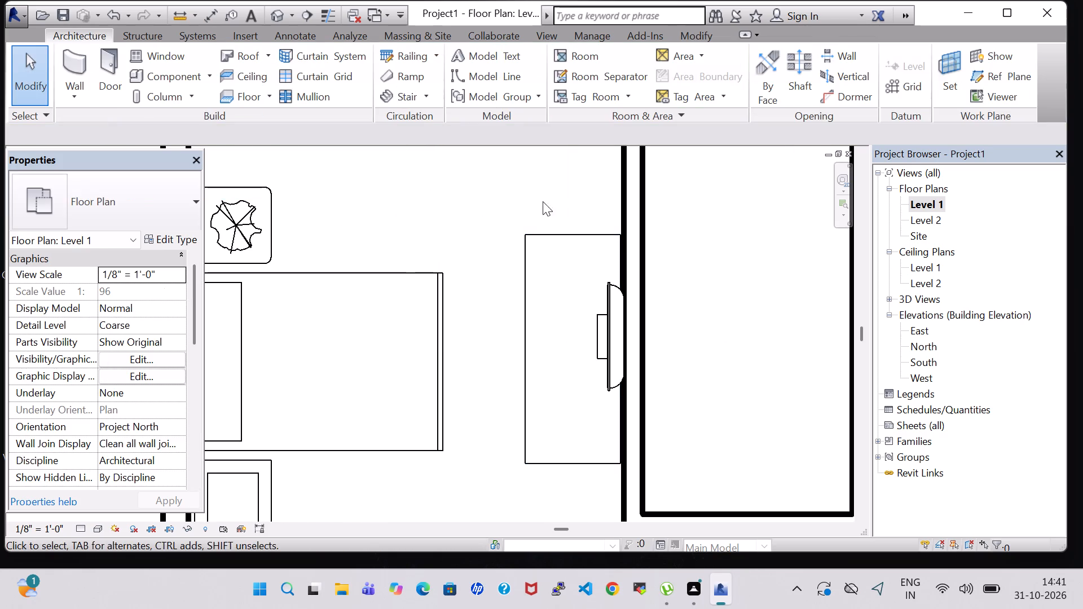
Set the rectangular table type's length to 5' 0" and height to 2' 2".
{"action": "left_click", "coordinate": [550, 241]}
{"action": "left_click", "coordinate": [167, 241]}
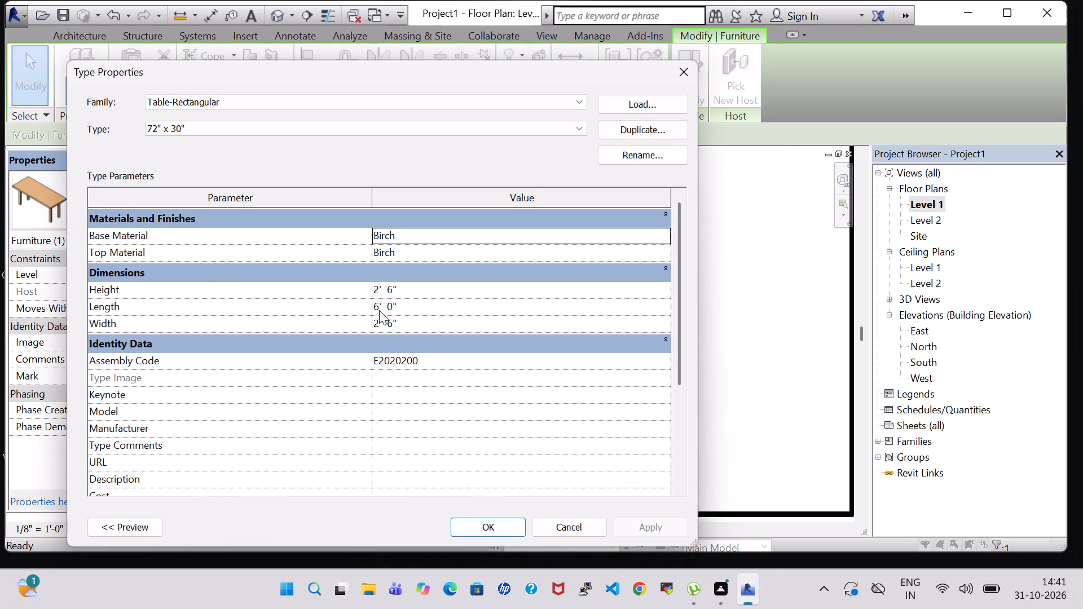
{"action": "left_click", "coordinate": [379, 310]}
{"action": "key", "text": "BackSpace"}
{"action": "key", "text": "5"}
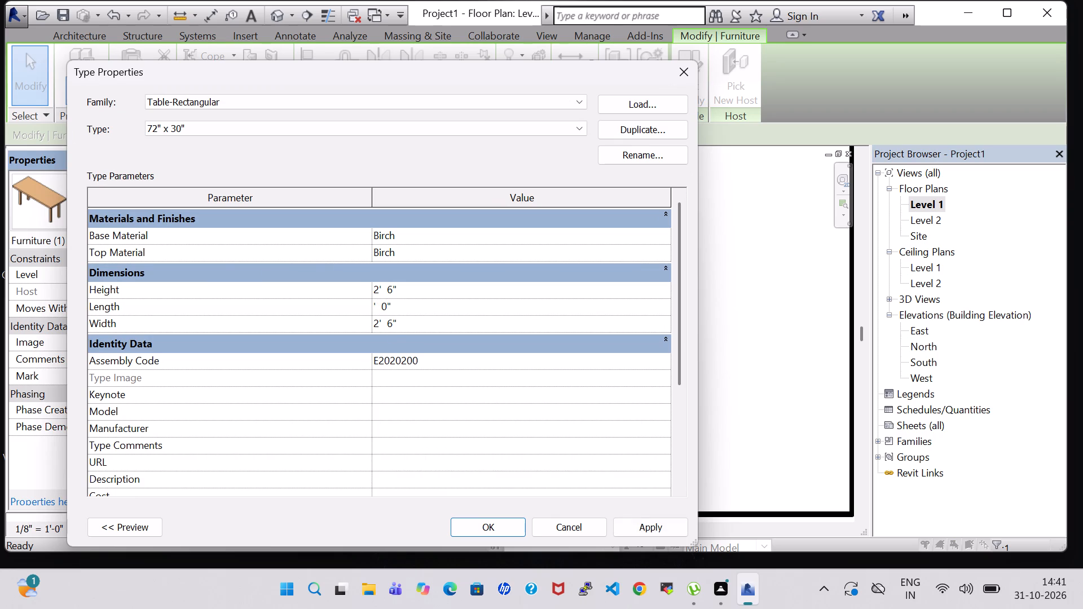
{"action": "left_click", "coordinate": [393, 288]}
{"action": "key", "text": "BackSpace"}
{"action": "key", "text": "2"}
{"action": "left_click", "coordinate": [481, 524]}
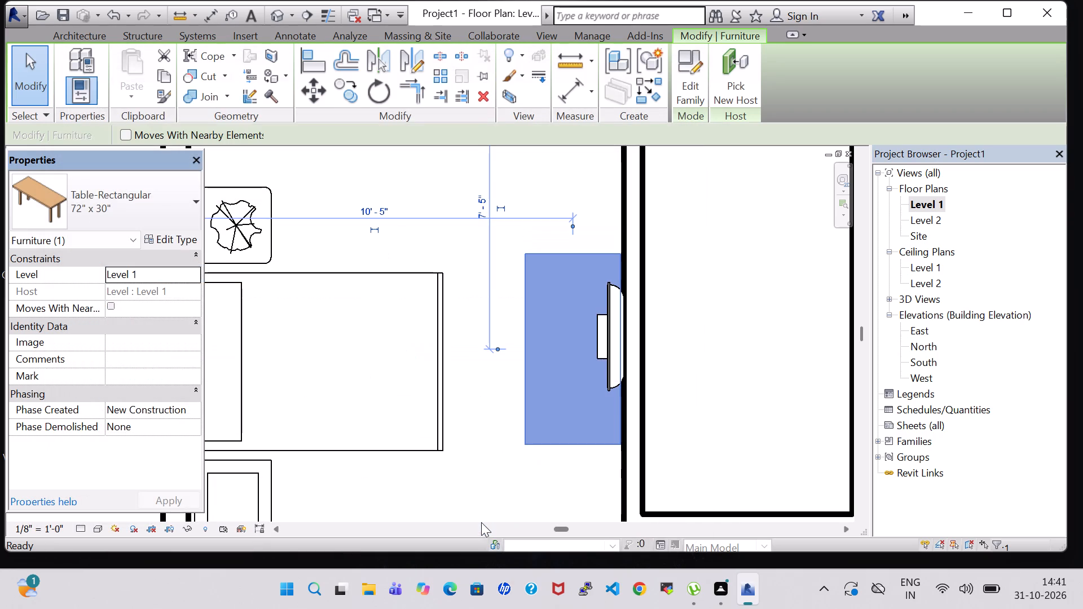
Nudge the rectangular table three increments up and one increment right, towards the bedroom's right wall, to align with the TV.
{"action": "left_click", "coordinate": [540, 459]}
{"action": "left_click", "coordinate": [566, 449]}
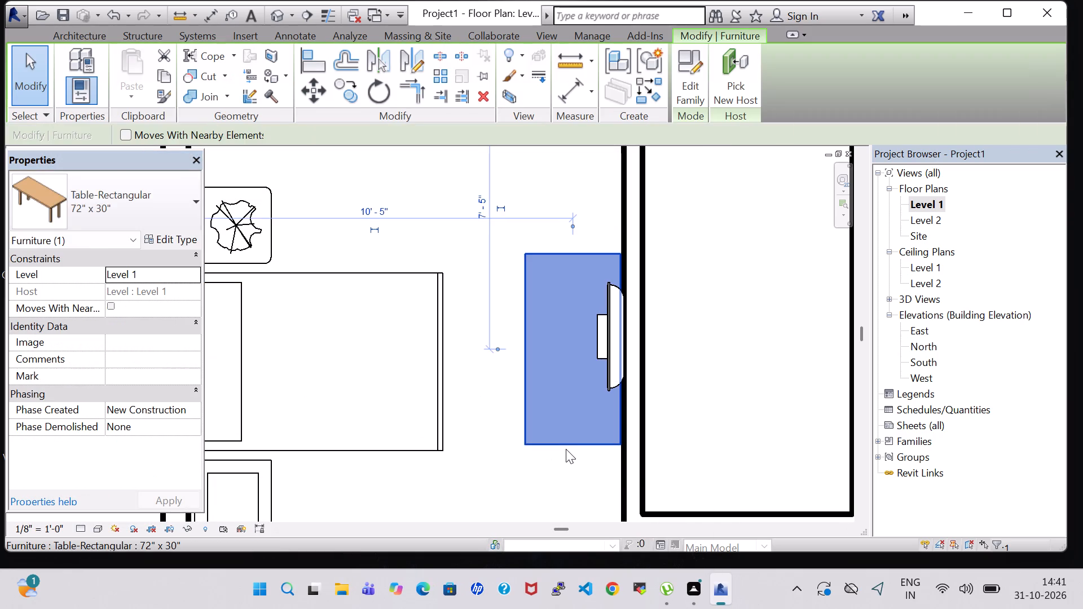
{"action": "key", "text": "Up"}
{"action": "key", "text": "Up"}
{"action": "key", "text": "Up"}
{"action": "key", "text": "Up"}
{"action": "key", "text": "Right"}
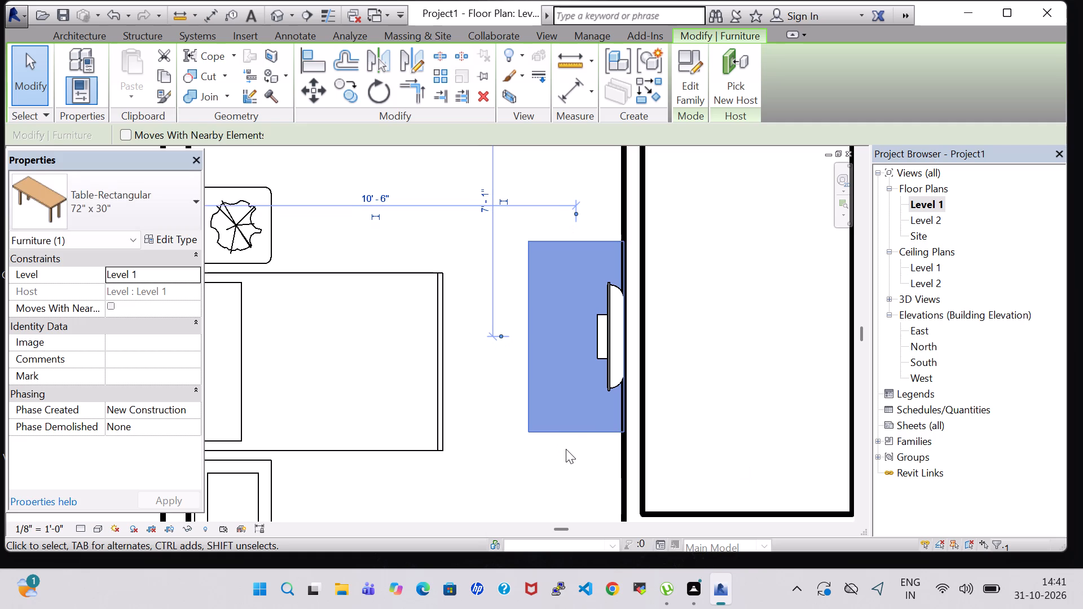
{"action": "key", "text": "Up"}
{"action": "key", "text": "Down"}
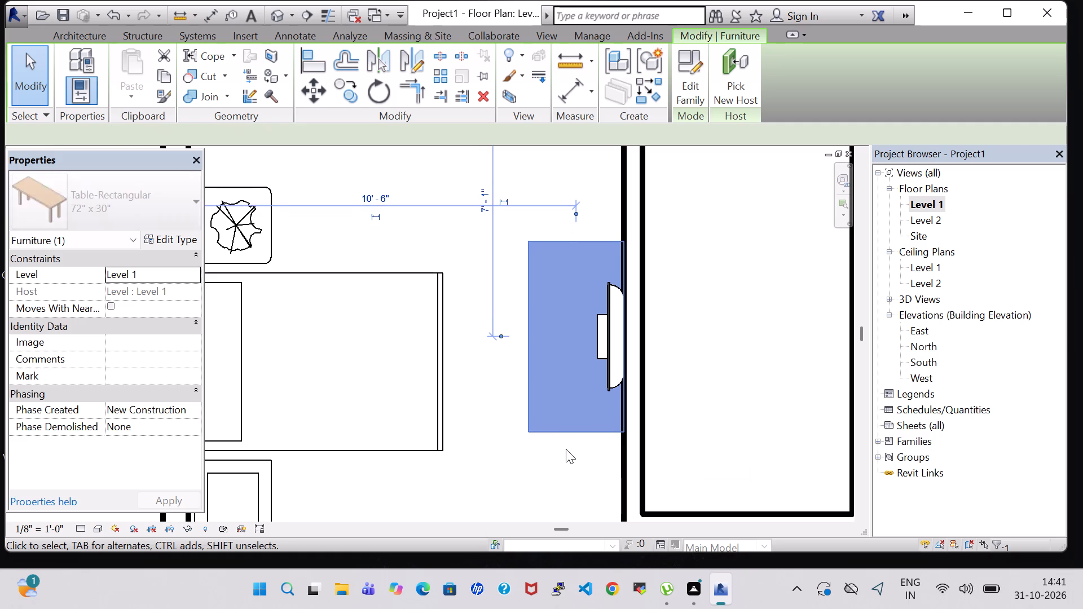
{"action": "key", "text": "Down"}
{"action": "left_click", "coordinate": [742, 357]}
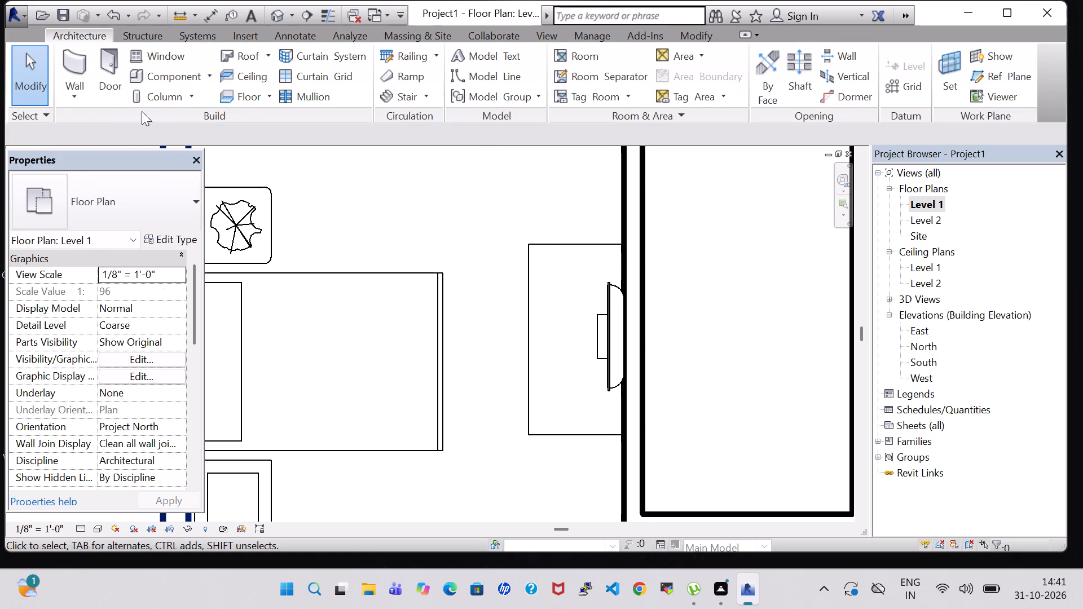
Place two more Tropical Agave 1.5' plants along the TV table's bed-facing edge, one near each end, about 2'-9" from the right wall.
{"action": "left_click", "coordinate": [251, 245]}
{"action": "right_click", "coordinate": [246, 237]}
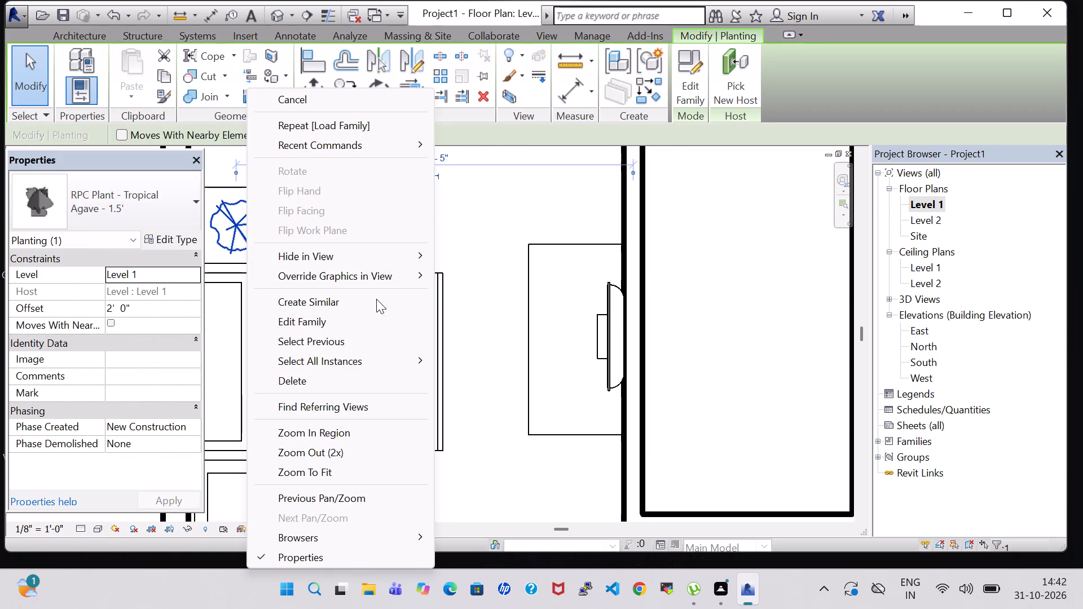
{"action": "left_click", "coordinate": [371, 301]}
{"action": "left_click", "coordinate": [526, 270]}
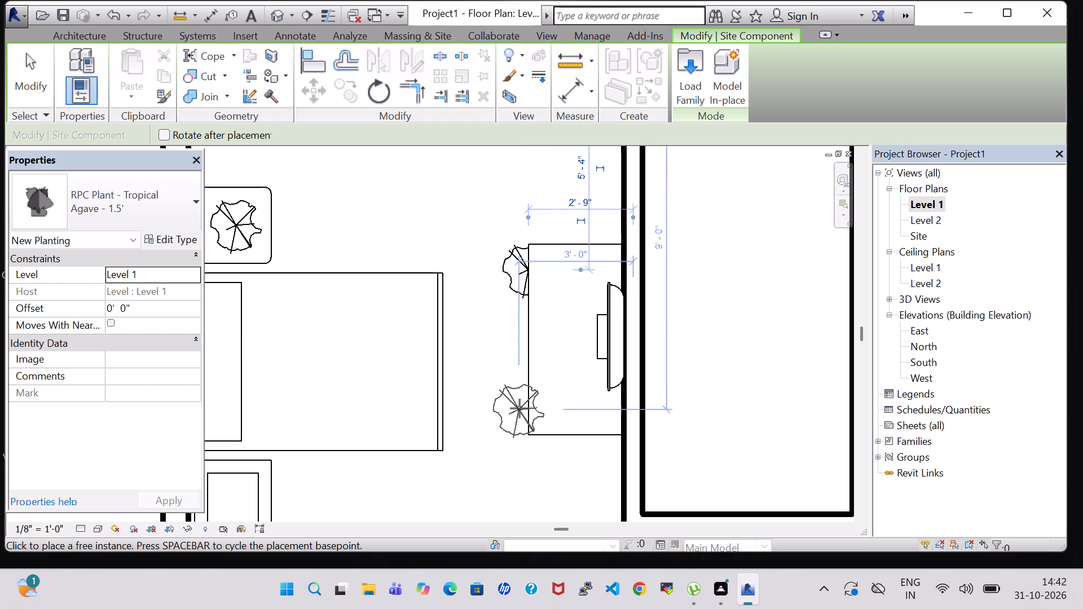
{"action": "left_click", "coordinate": [528, 403]}
{"action": "key", "text": "Escape"}
{"action": "key", "text": "Escape"}
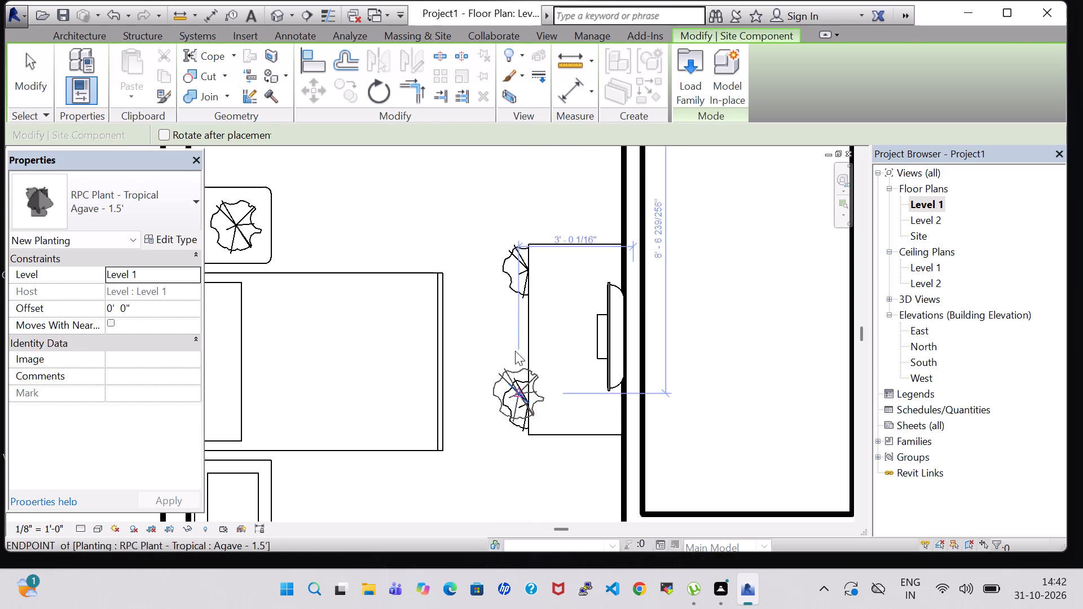
Set the offset of the upper agave plant on the TV table to 2' 2".
{"action": "left_click", "coordinate": [511, 284]}
{"action": "left_click", "coordinate": [115, 308]}
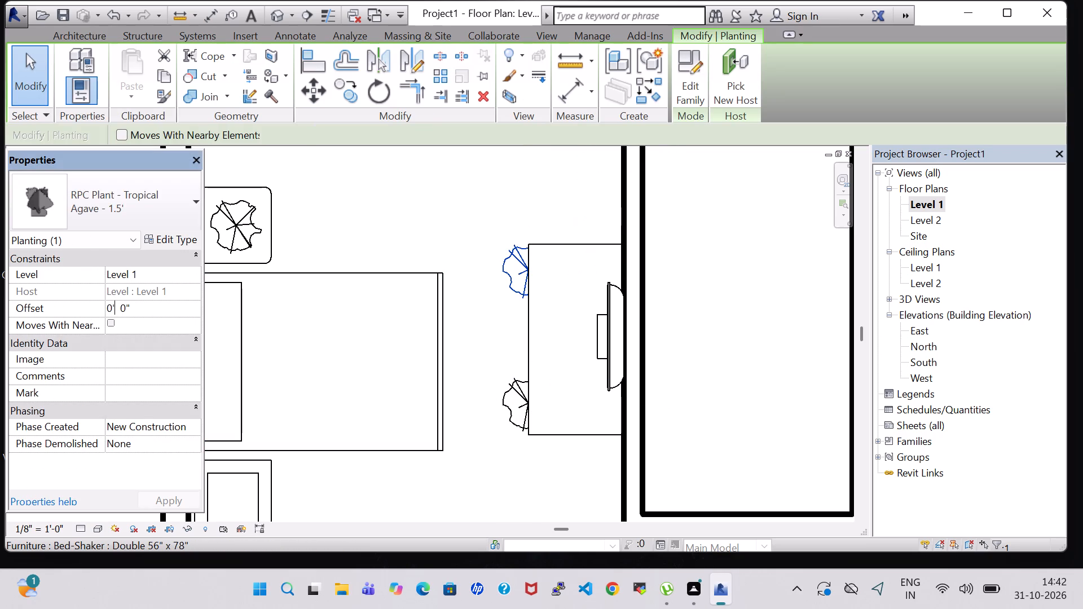
{"action": "key", "text": "Left"}
{"action": "key", "text": "BackSpace"}
{"action": "key", "text": "2"}
{"action": "key", "text": "Right"}
{"action": "key", "text": "Right"}
{"action": "key", "text": "Right"}
{"action": "key", "text": "Right"}
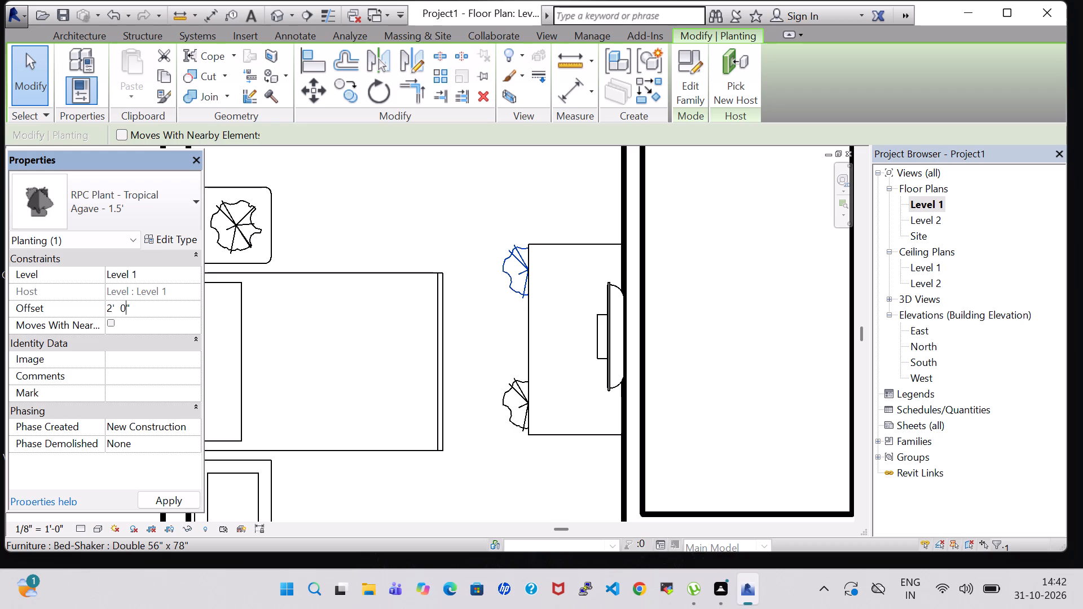
{"action": "key", "text": "BackSpace"}
{"action": "key", "text": "2"}
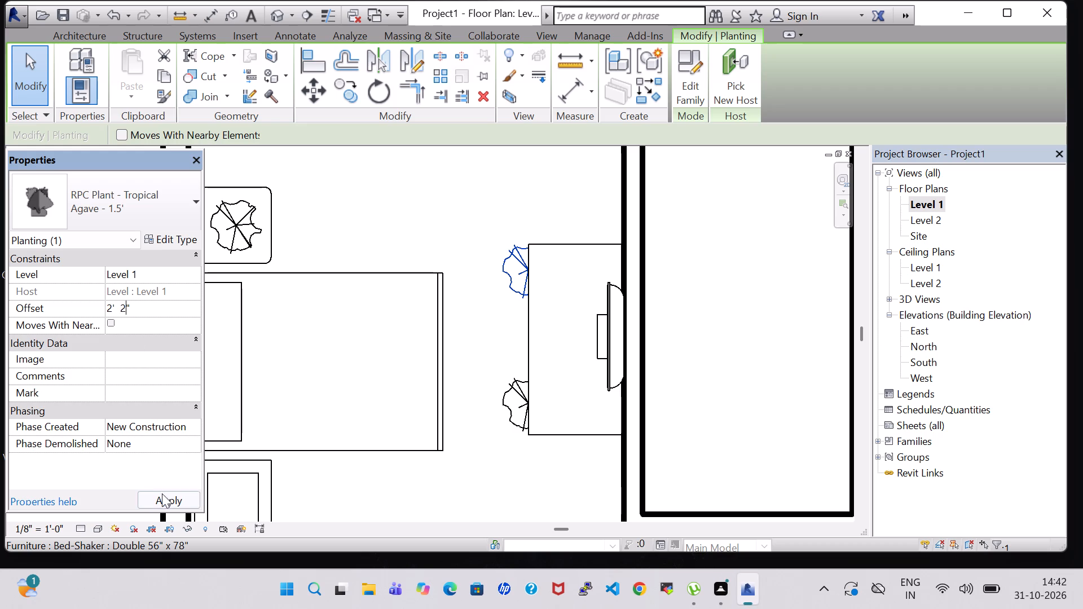
{"action": "left_click", "coordinate": [163, 498]}
Set the offset of the lower agave plant on the TV table to 2' 2".
{"action": "left_click", "coordinate": [521, 426]}
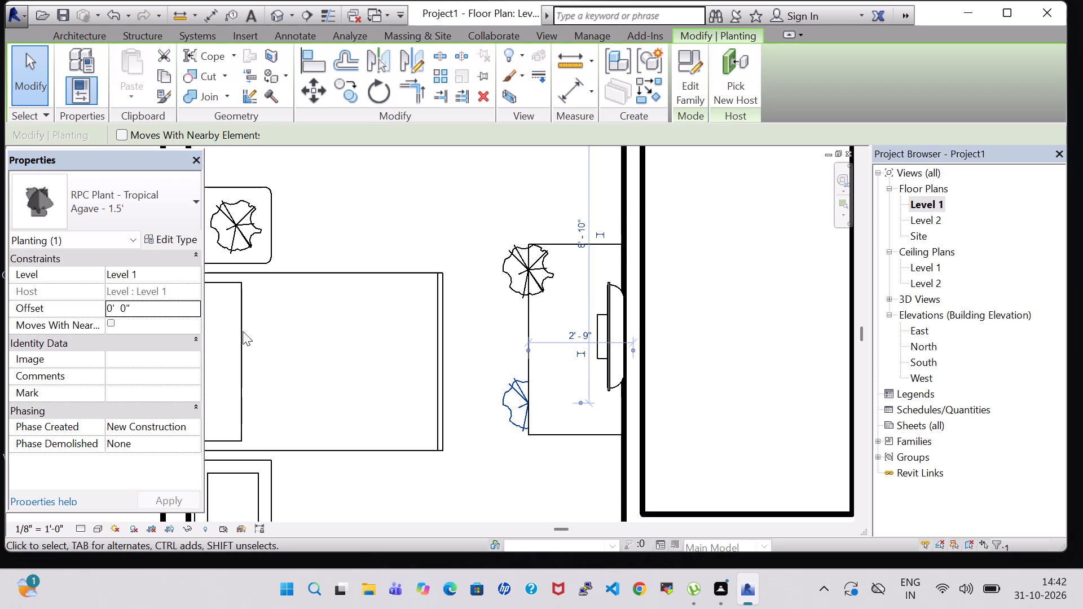
{"action": "left_click", "coordinate": [113, 308]}
{"action": "key", "text": "BackSpace"}
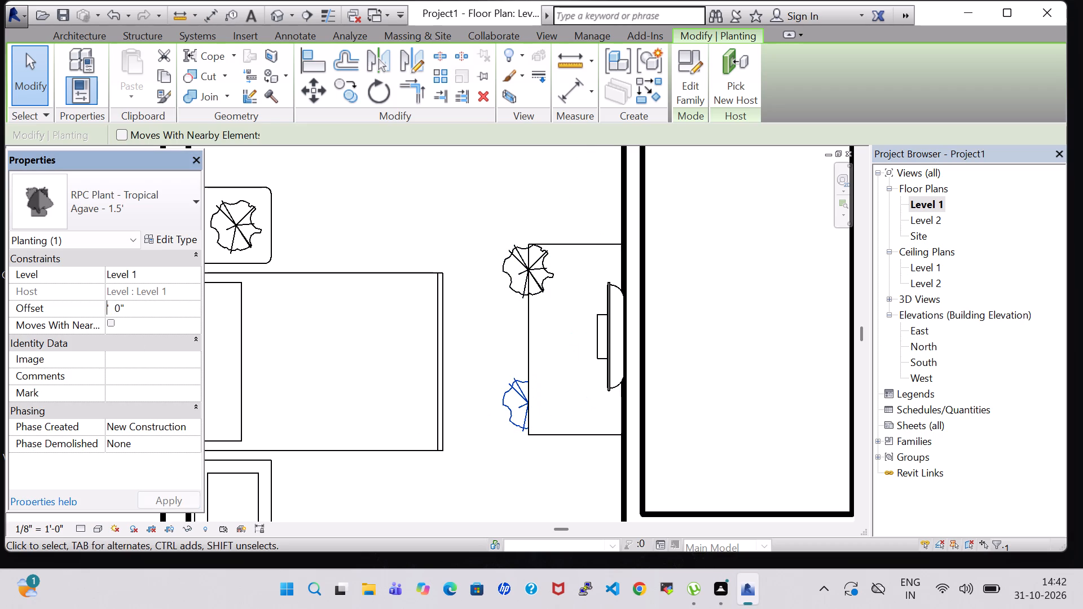
{"action": "key", "text": "2"}
{"action": "key", "text": "Right"}
{"action": "key", "text": "Right"}
{"action": "key", "text": "Right"}
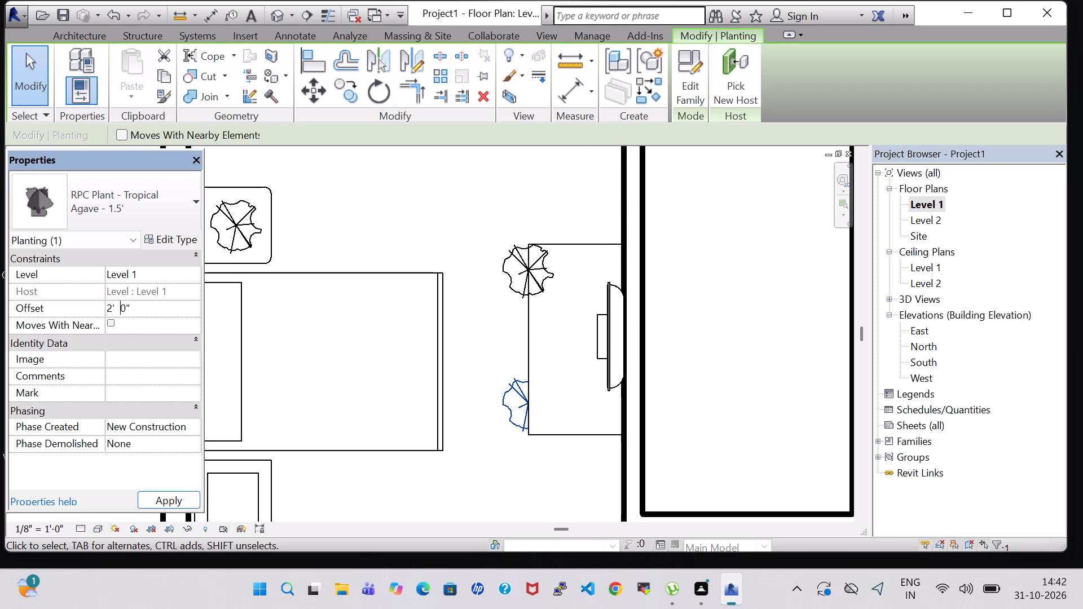
{"action": "key", "text": "Right"}
{"action": "key", "text": "BackSpace"}
{"action": "key", "text": "2"}
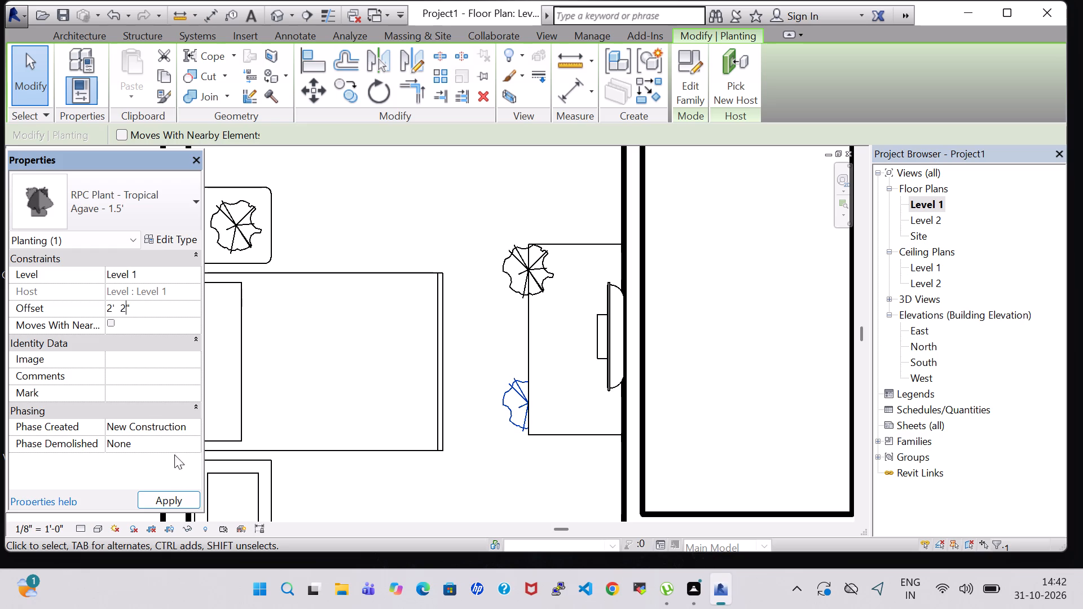
{"action": "left_click", "coordinate": [175, 497]}
{"action": "left_click", "coordinate": [412, 472]}
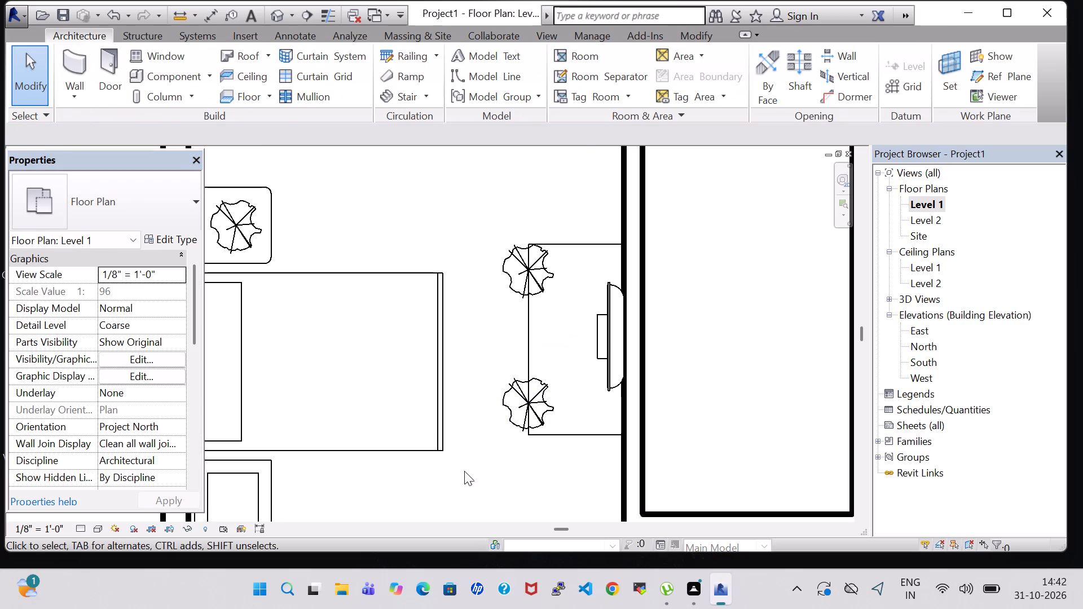
Nudge the lower agave plant five increments right and four increments down, towards the TV table's lower corner.
{"action": "left_click", "coordinate": [518, 411]}
{"action": "key", "text": "Right"}
{"action": "key", "text": "Right"}
{"action": "key", "text": "Right"}
{"action": "key", "text": "Right"}
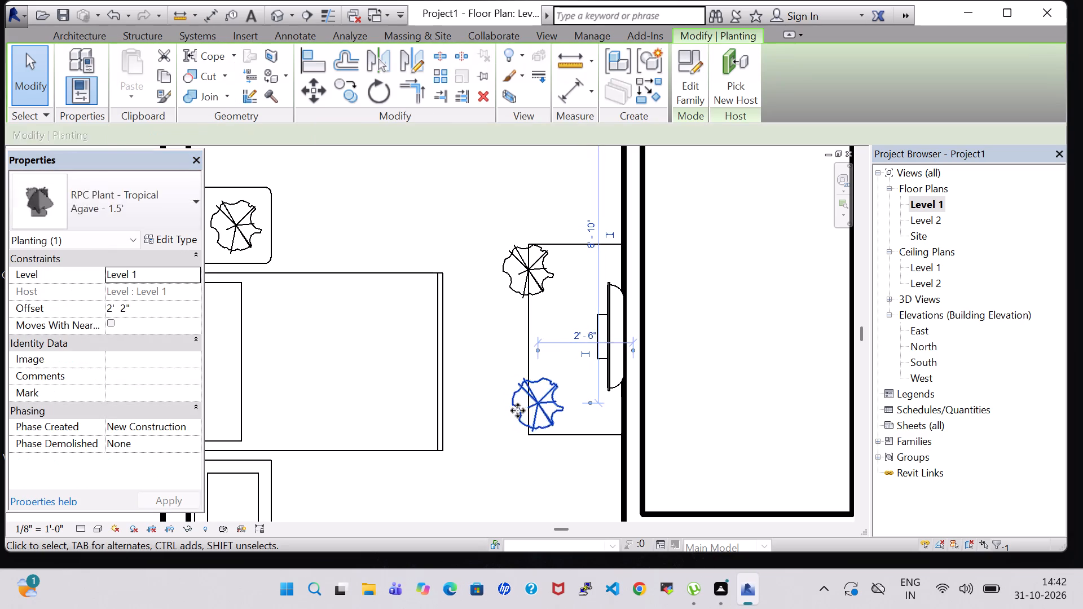
{"action": "key", "text": "Right"}
{"action": "key", "text": "Down"}
{"action": "key", "text": "Down"}
{"action": "key", "text": "Down"}
{"action": "key", "text": "Down"}
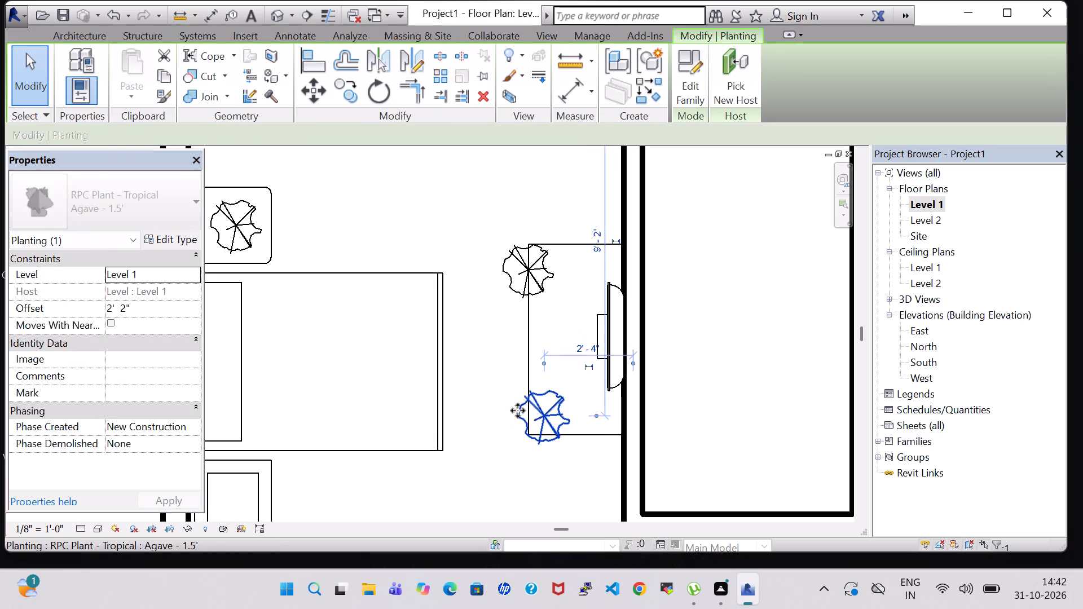
Nudge the upper agave plant five increments right and three increments up, towards the TV table's upper corner.
{"action": "left_click", "coordinate": [501, 260]}
{"action": "key", "text": "Right"}
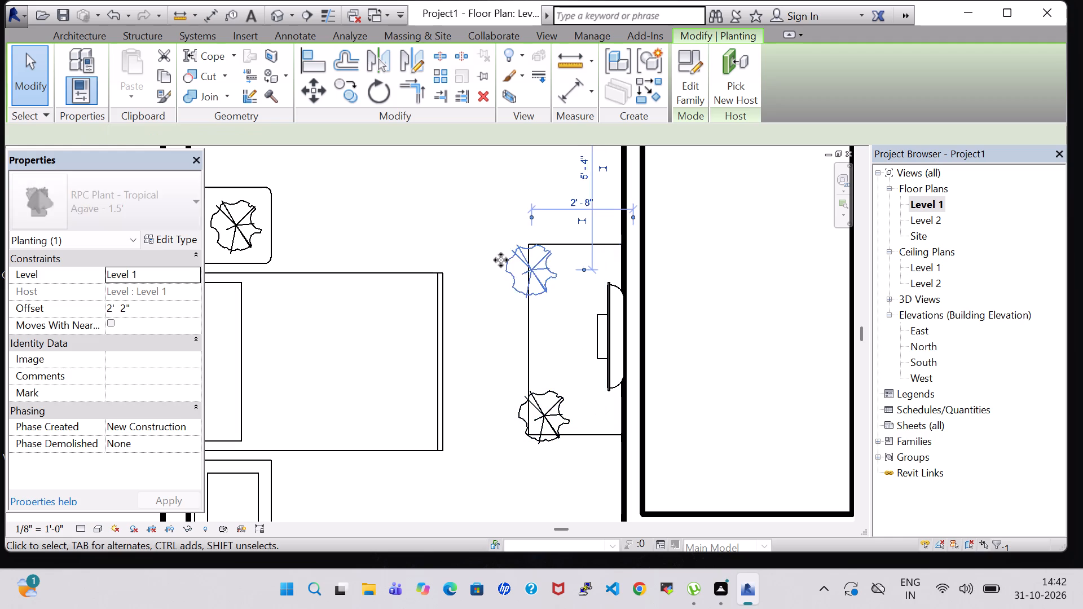
{"action": "key", "text": "Right"}
{"action": "key", "text": "Right"}
{"action": "key", "text": "Right"}
{"action": "key", "text": "Up"}
{"action": "key", "text": "Up"}
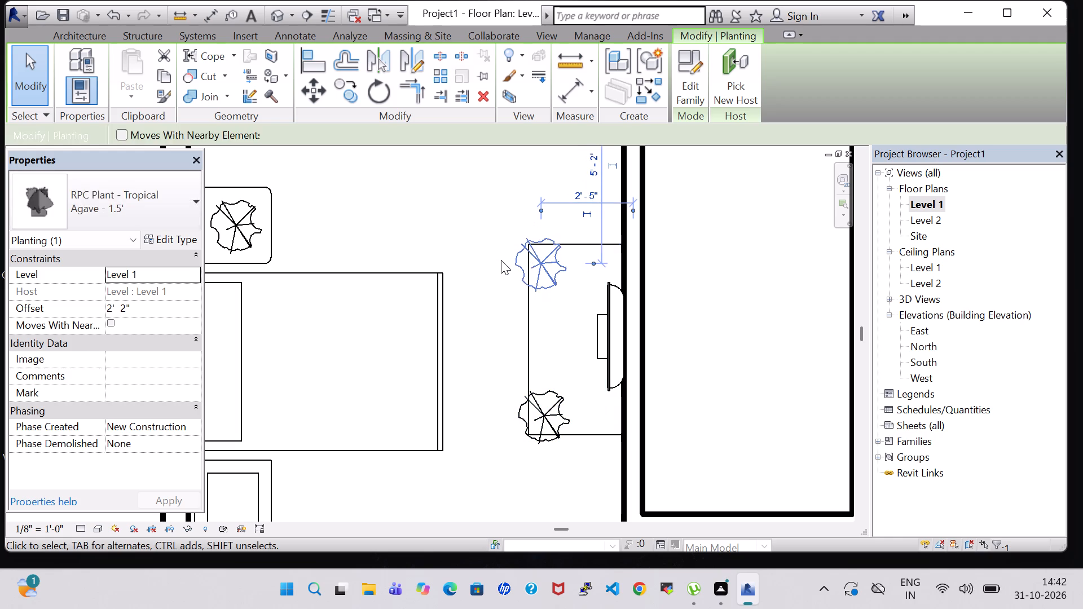
{"action": "key", "text": "Up"}
{"action": "key", "text": "Right"}
{"action": "left_click", "coordinate": [457, 220]}
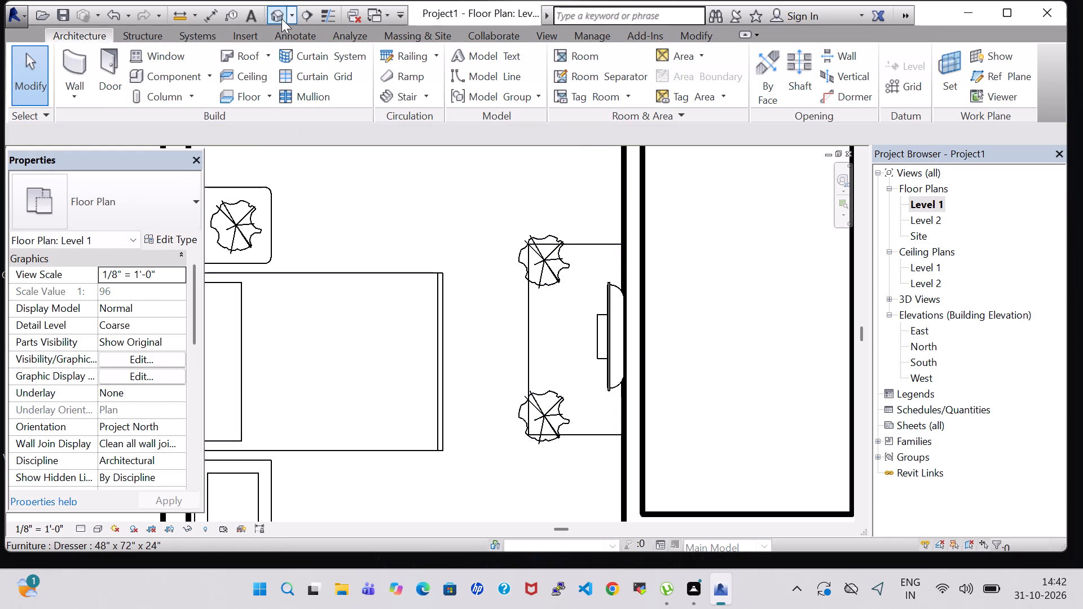
Open the 3D view and examine the furnished bedroom from above.
{"action": "left_click", "coordinate": [281, 19]}
{"action": "scroll", "coordinate": [516, 257], "scroll_direction": "down", "scroll_amount": 4}
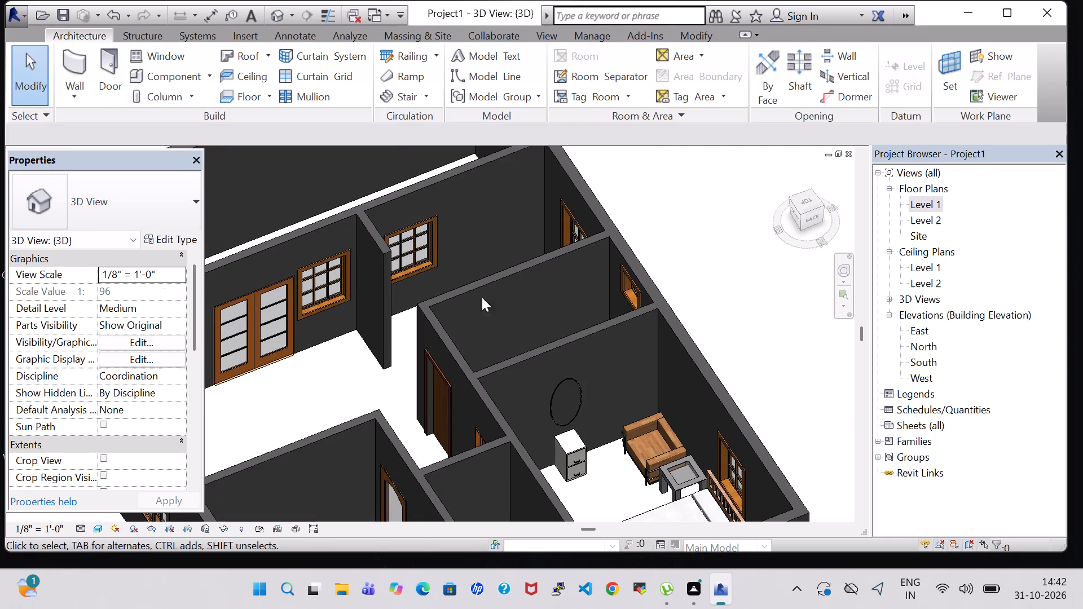
{"action": "middle_click_drag", "start_coordinate": [662, 456], "coordinate": [648, 522], "text": "shift"}
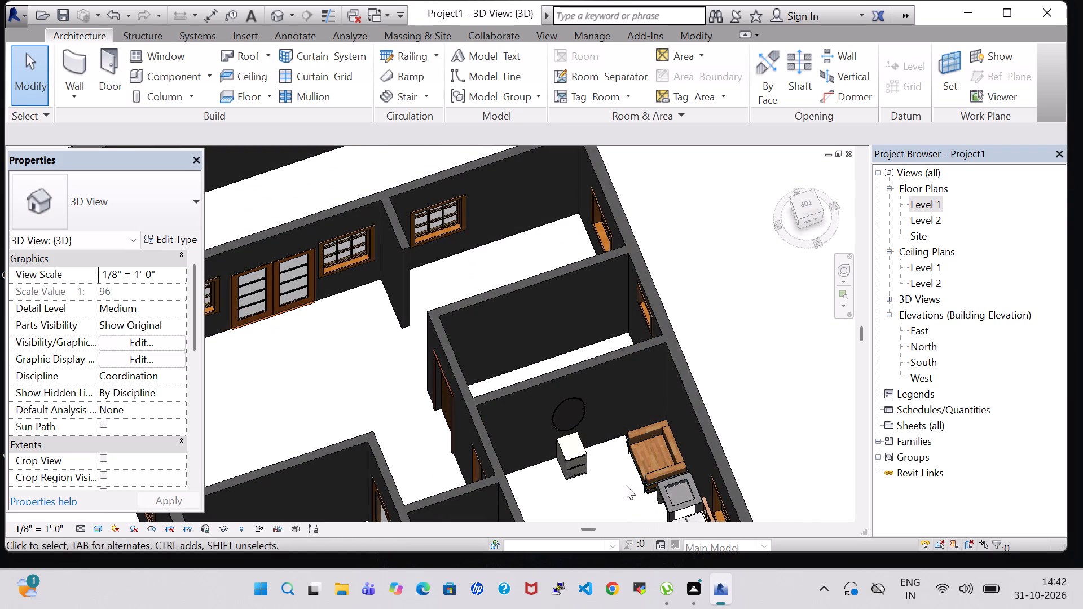
{"action": "middle_click_drag", "start_coordinate": [624, 485], "coordinate": [526, 303]}
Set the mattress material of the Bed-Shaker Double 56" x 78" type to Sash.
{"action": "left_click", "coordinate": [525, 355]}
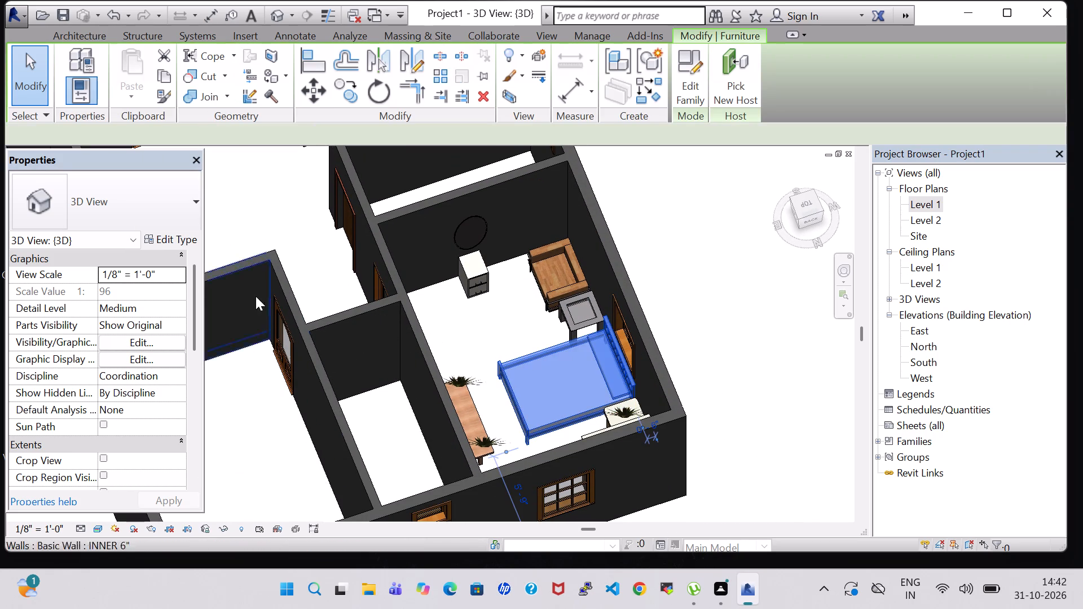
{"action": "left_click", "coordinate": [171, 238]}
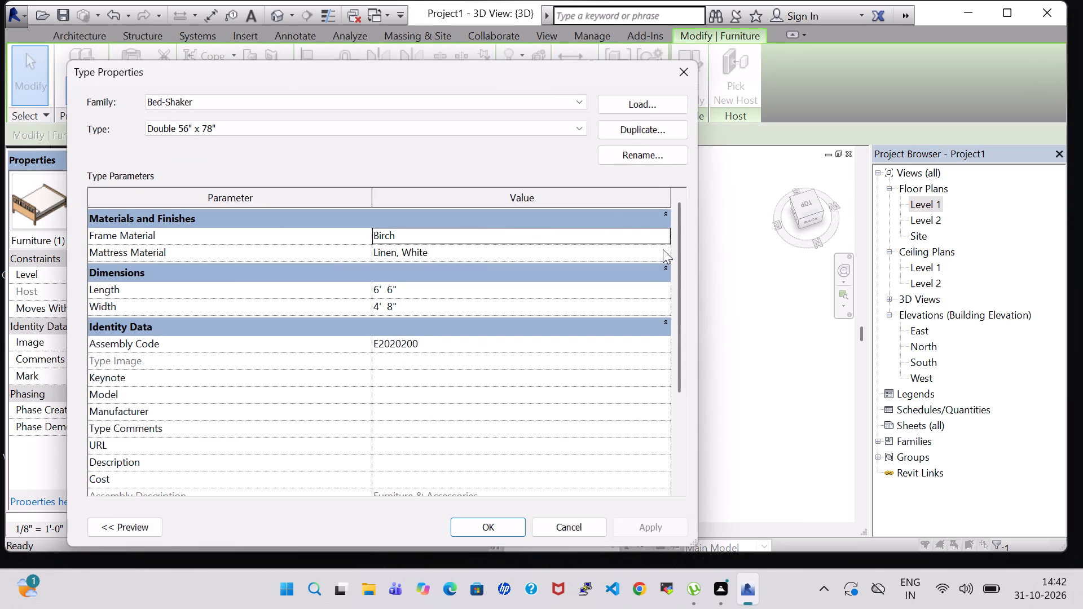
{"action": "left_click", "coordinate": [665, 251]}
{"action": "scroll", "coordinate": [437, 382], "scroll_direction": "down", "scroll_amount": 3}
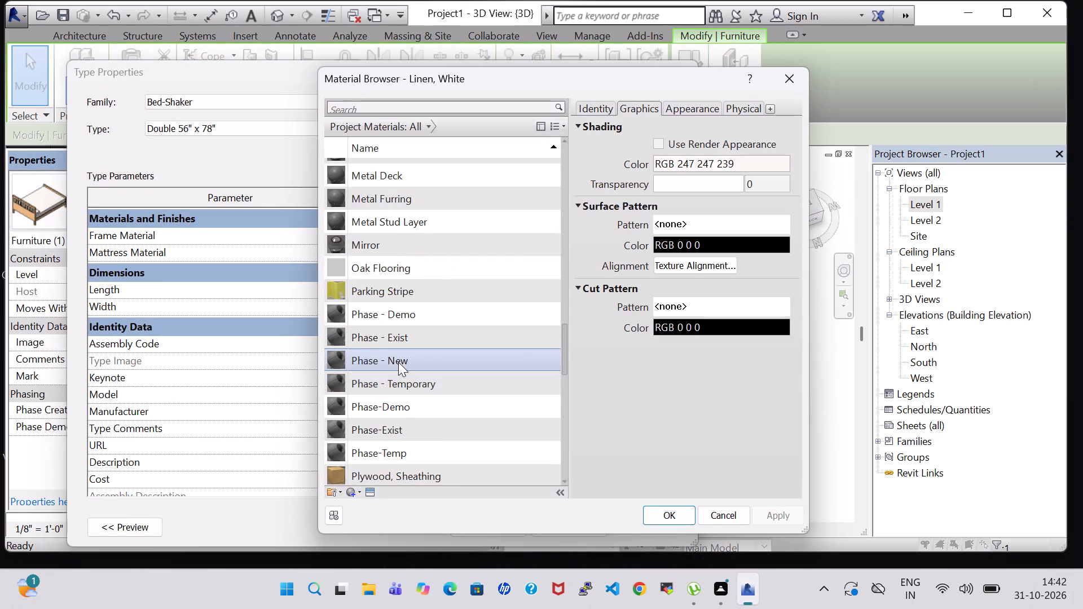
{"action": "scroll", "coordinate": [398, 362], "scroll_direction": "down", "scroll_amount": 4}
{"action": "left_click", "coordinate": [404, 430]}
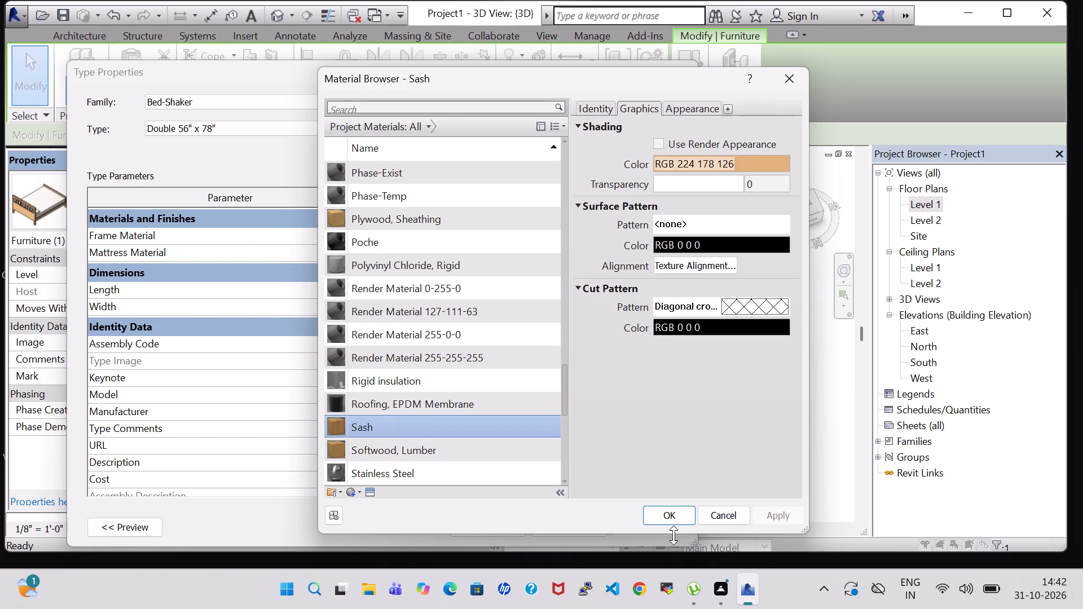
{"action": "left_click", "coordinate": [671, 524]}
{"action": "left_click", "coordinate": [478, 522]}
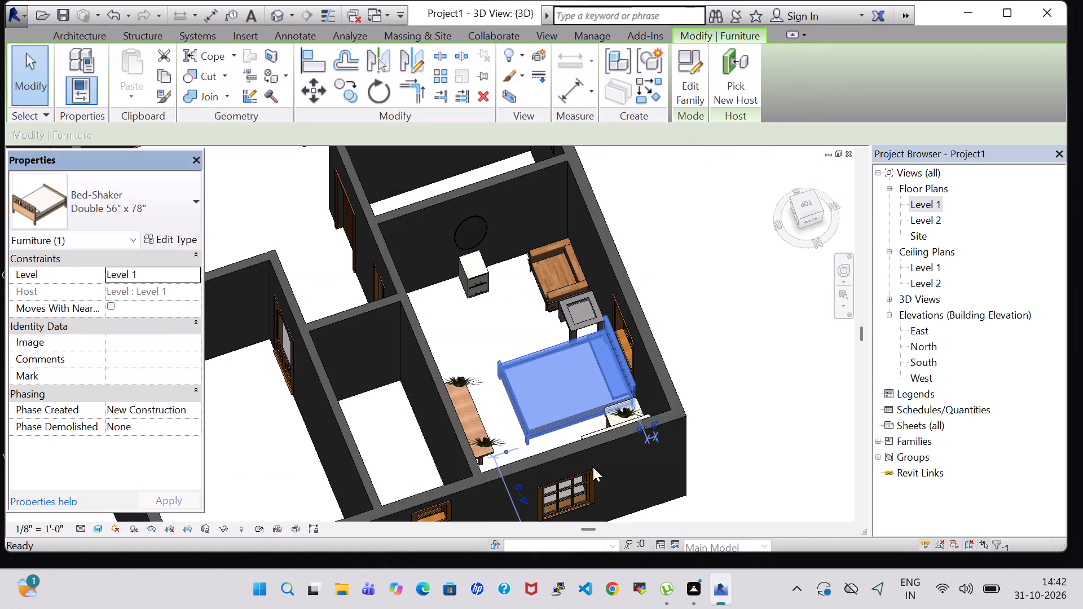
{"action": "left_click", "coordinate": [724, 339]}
Set the mattress material of the Bed-Shaker Double 56" x 78" type to Softwood, Lumber.
{"action": "left_click", "coordinate": [580, 343]}
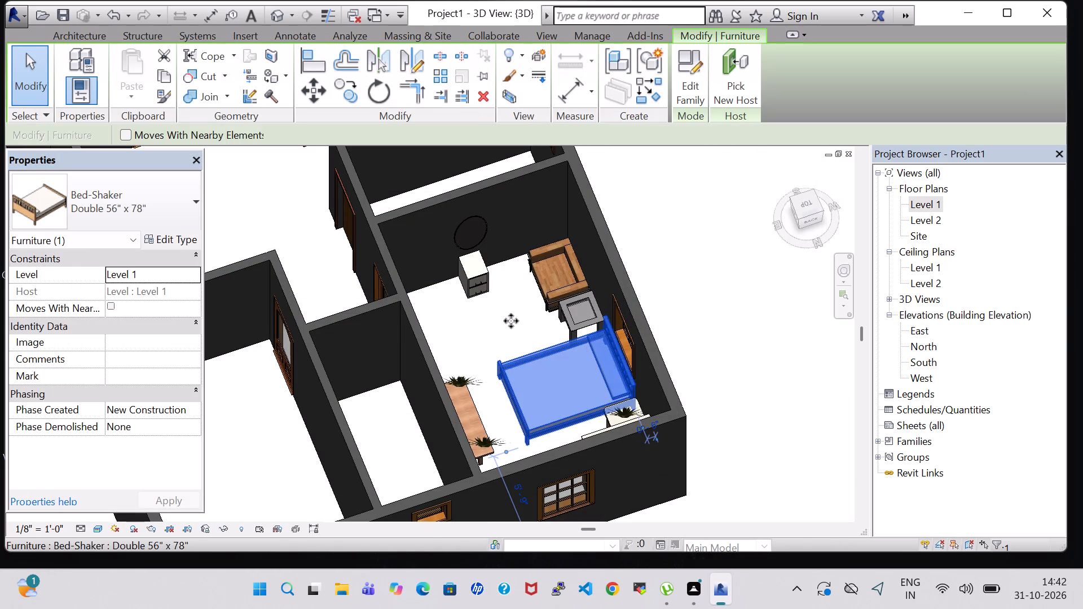
{"action": "left_click", "coordinate": [174, 237]}
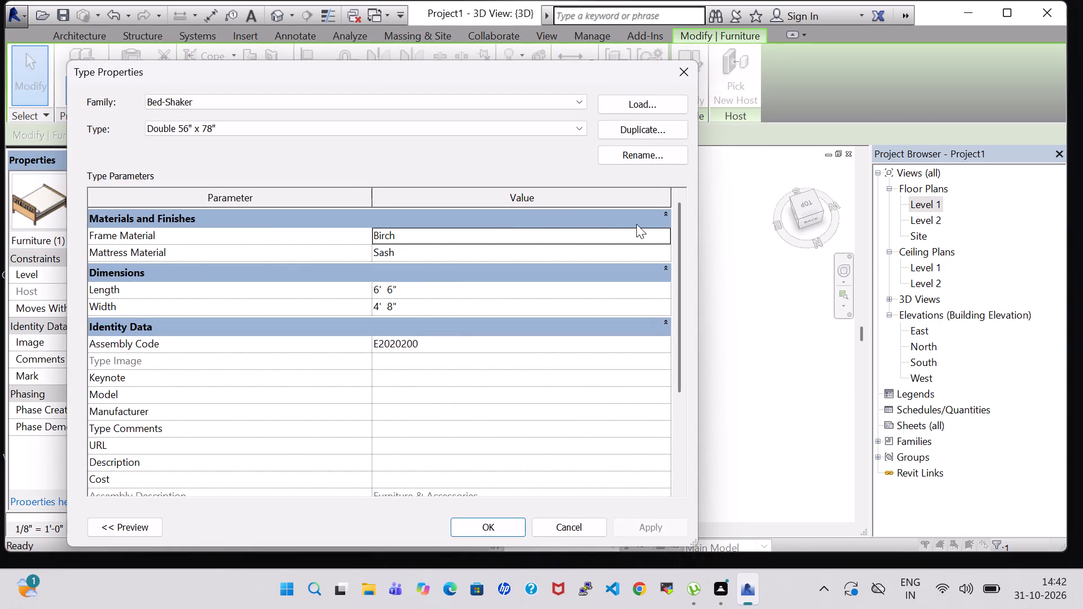
{"action": "left_click", "coordinate": [669, 247]}
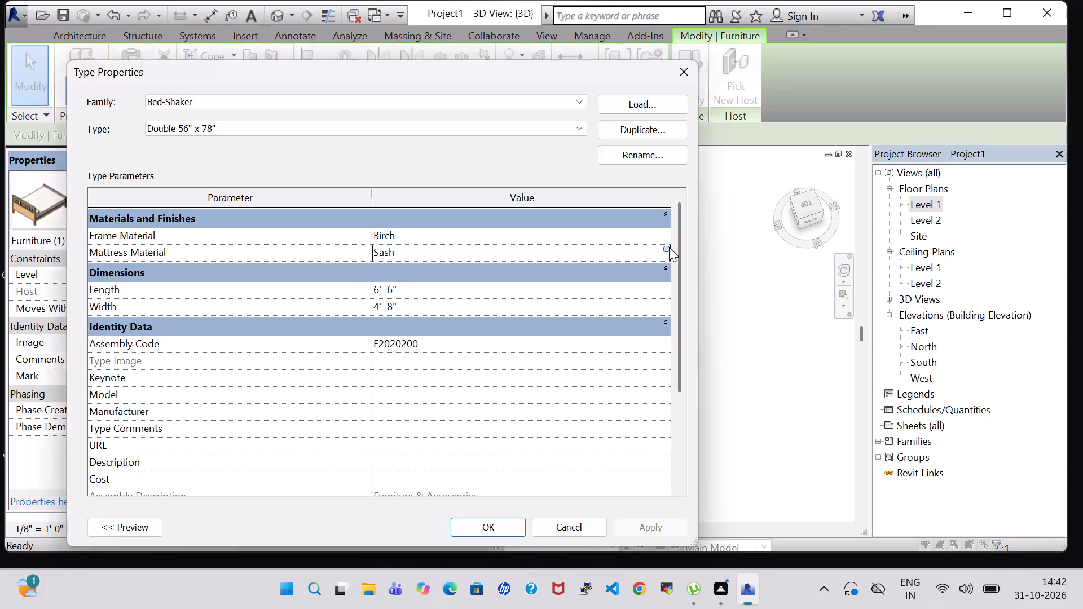
{"action": "left_click", "coordinate": [393, 350]}
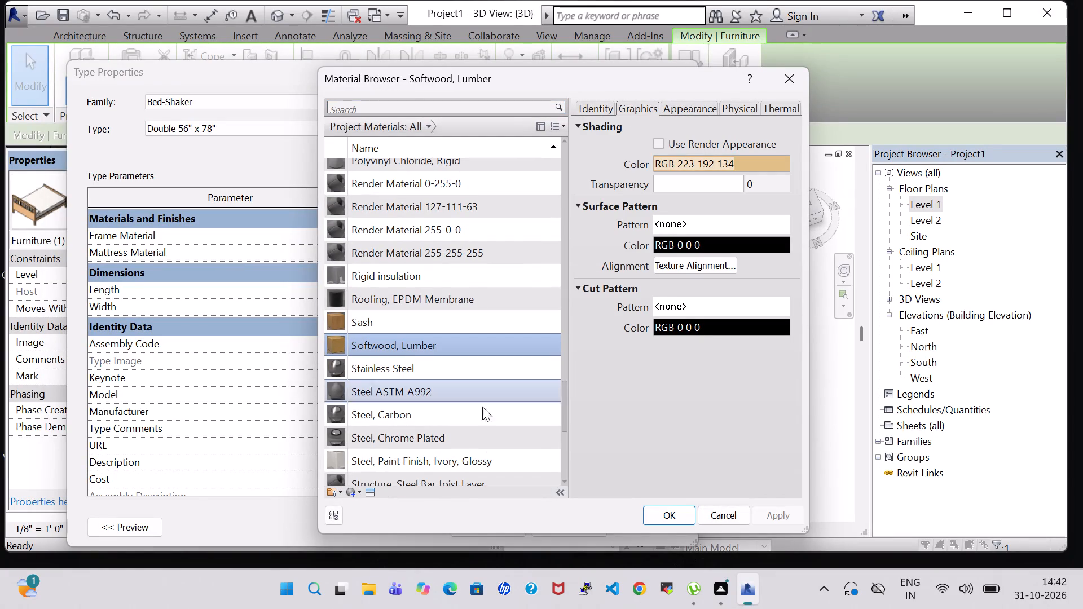
{"action": "left_click", "coordinate": [663, 509]}
{"action": "left_click", "coordinate": [521, 524]}
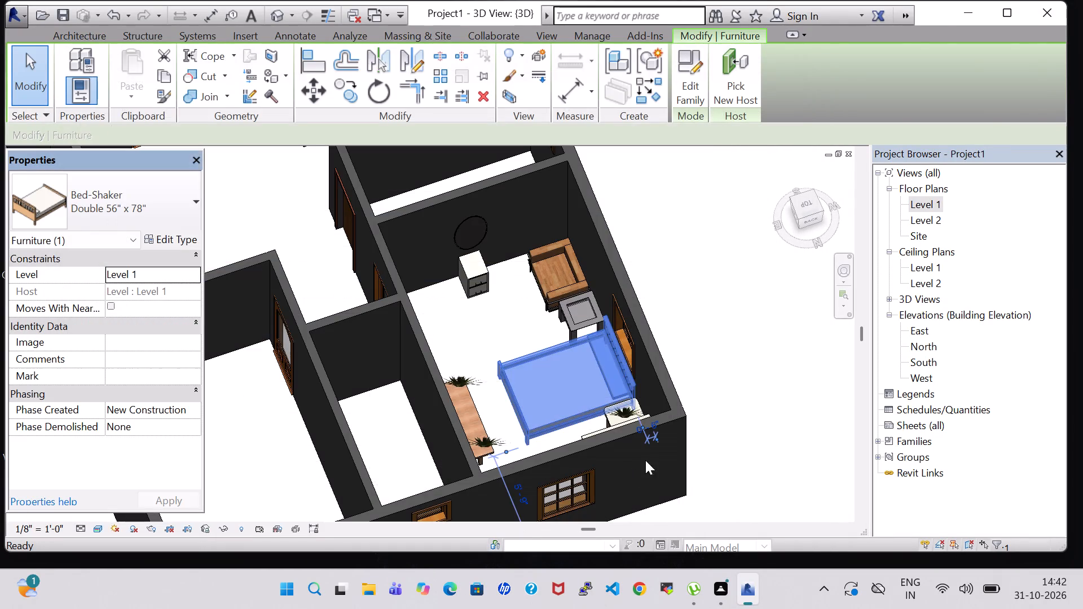
{"action": "left_click", "coordinate": [741, 407]}
Examine the bedroom's TV, table, plants and bed in 3D from several angles, along with the surrounding house layout.
{"action": "middle_click_drag", "start_coordinate": [500, 304], "coordinate": [530, 367], "text": "shift"}
{"action": "middle_click_drag", "start_coordinate": [589, 326], "coordinate": [409, 370], "text": "shift"}
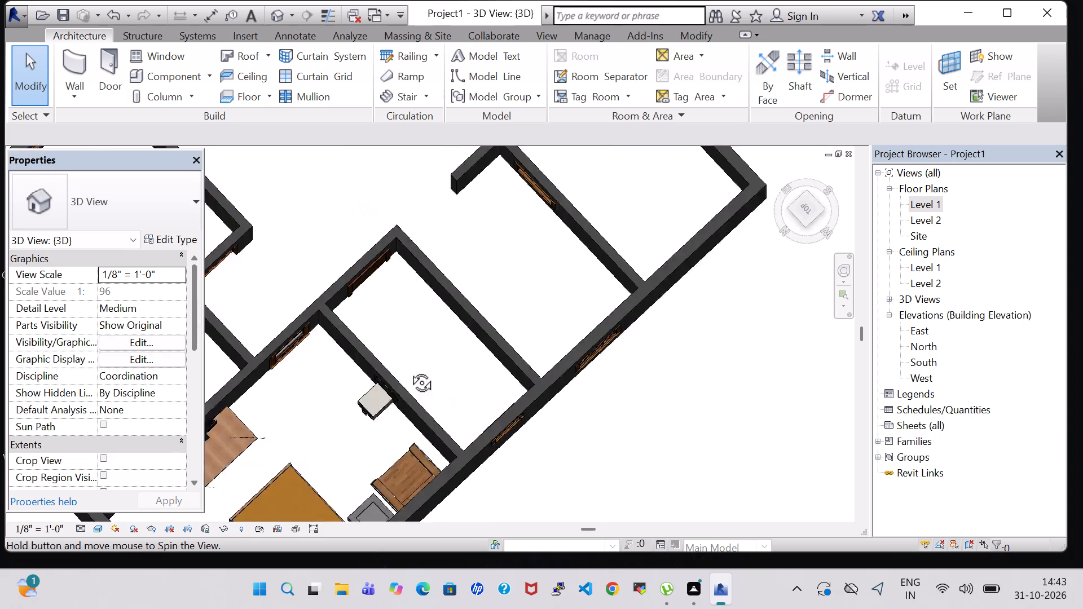
{"action": "middle_click_drag", "start_coordinate": [409, 370], "coordinate": [328, 275], "text": "shift"}
{"action": "middle_click_drag", "start_coordinate": [250, 327], "coordinate": [517, 298]}
{"action": "scroll", "coordinate": [366, 301], "scroll_direction": "up", "scroll_amount": 3}
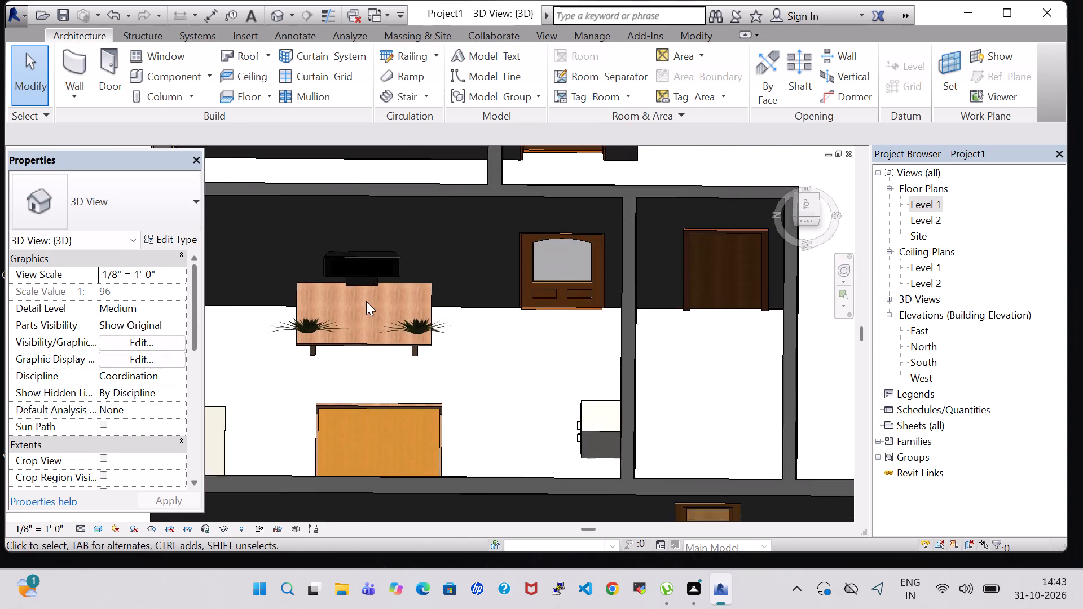
{"action": "scroll", "coordinate": [366, 301], "scroll_direction": "up", "scroll_amount": 2}
{"action": "middle_click_drag", "start_coordinate": [353, 338], "coordinate": [361, 205], "text": "shift"}
{"action": "middle_click_drag", "start_coordinate": [361, 205], "coordinate": [363, 208], "text": "shift"}
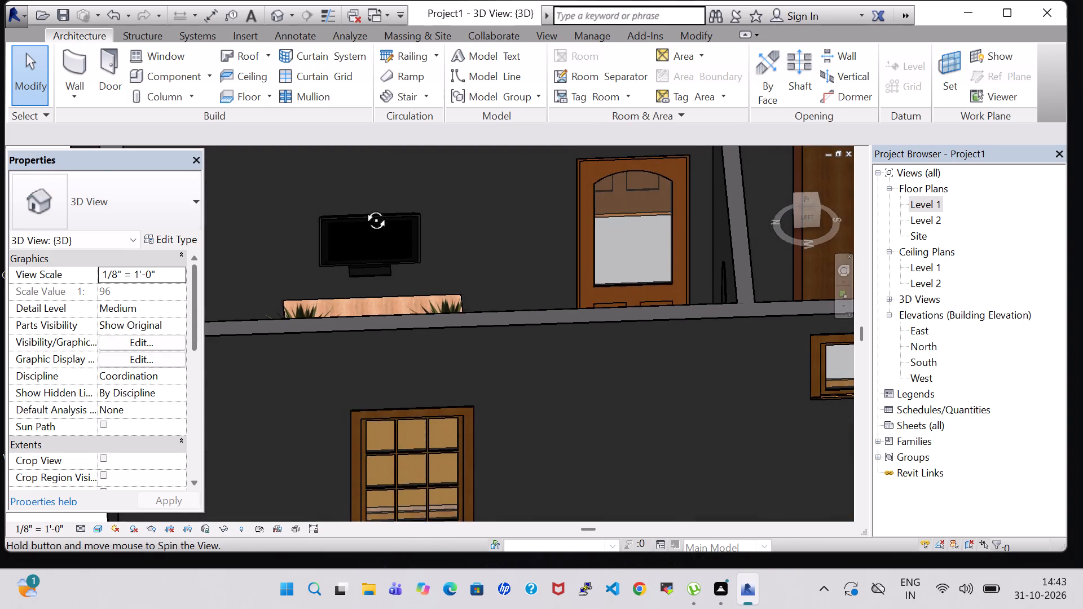
{"action": "middle_click_drag", "start_coordinate": [363, 208], "coordinate": [364, 215], "text": "shift"}
{"action": "middle_click_drag", "start_coordinate": [364, 242], "coordinate": [360, 255], "text": "shift"}
{"action": "middle_click_drag", "start_coordinate": [359, 259], "coordinate": [338, 409], "text": "shift"}
{"action": "middle_click_drag", "start_coordinate": [338, 409], "coordinate": [397, 309]}
{"action": "middle_click_drag", "start_coordinate": [397, 316], "coordinate": [567, 349]}
{"action": "scroll", "coordinate": [636, 341], "scroll_direction": "down", "scroll_amount": 4}
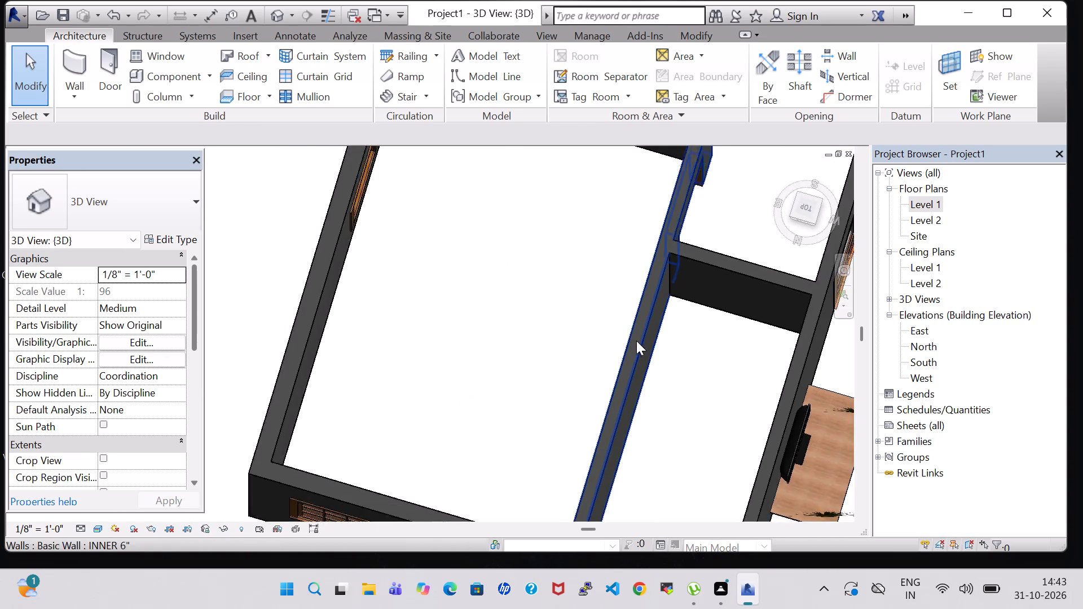
{"action": "scroll", "coordinate": [636, 341], "scroll_direction": "down", "scroll_amount": 5}
{"action": "middle_click_drag", "start_coordinate": [741, 320], "coordinate": [614, 323]}
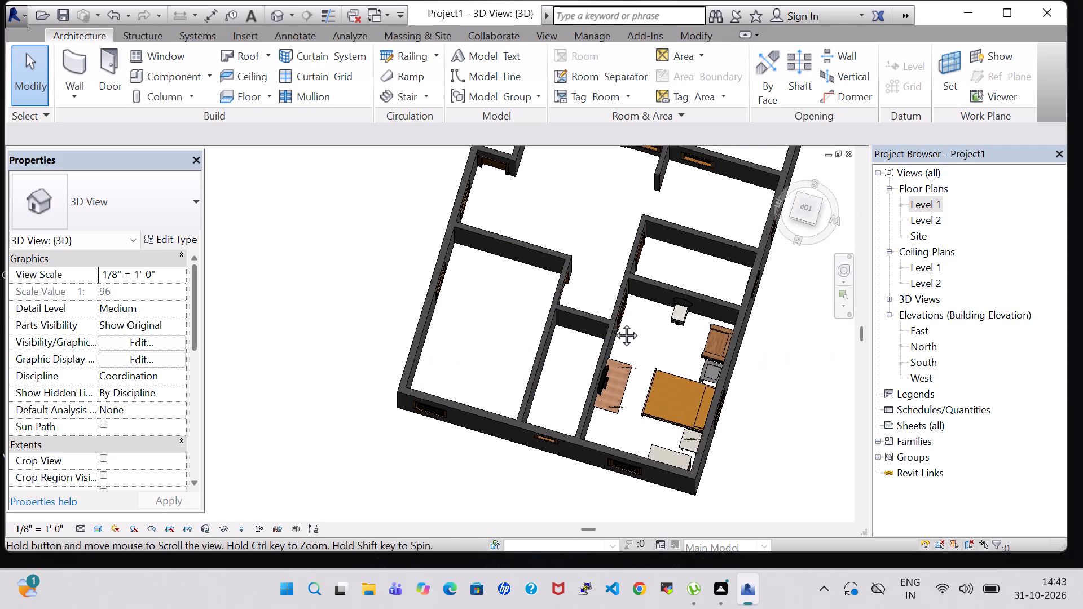
{"action": "middle_click_drag", "start_coordinate": [614, 323], "coordinate": [601, 323]}
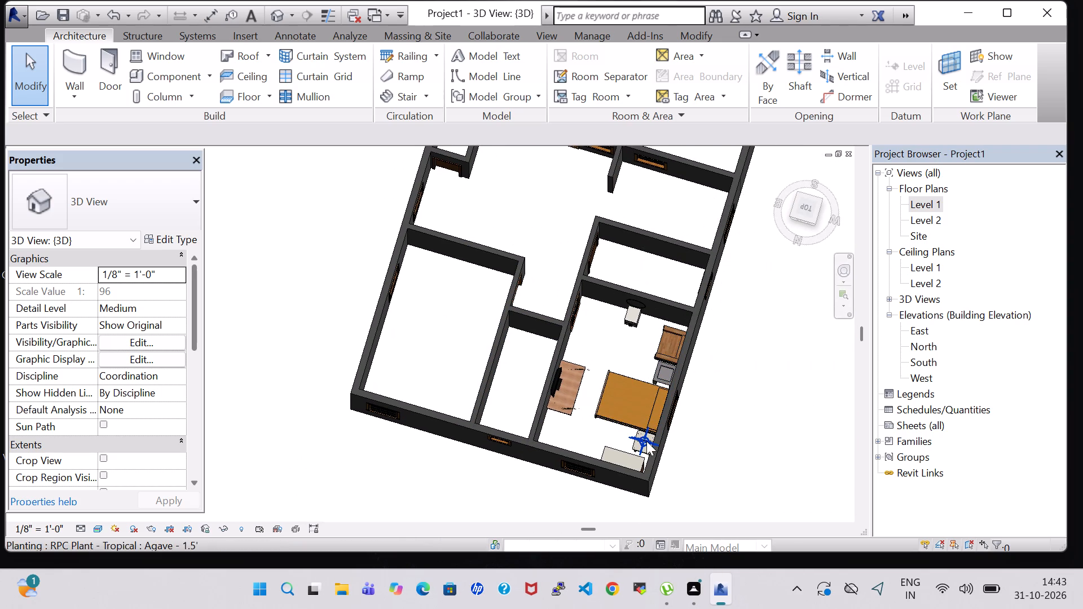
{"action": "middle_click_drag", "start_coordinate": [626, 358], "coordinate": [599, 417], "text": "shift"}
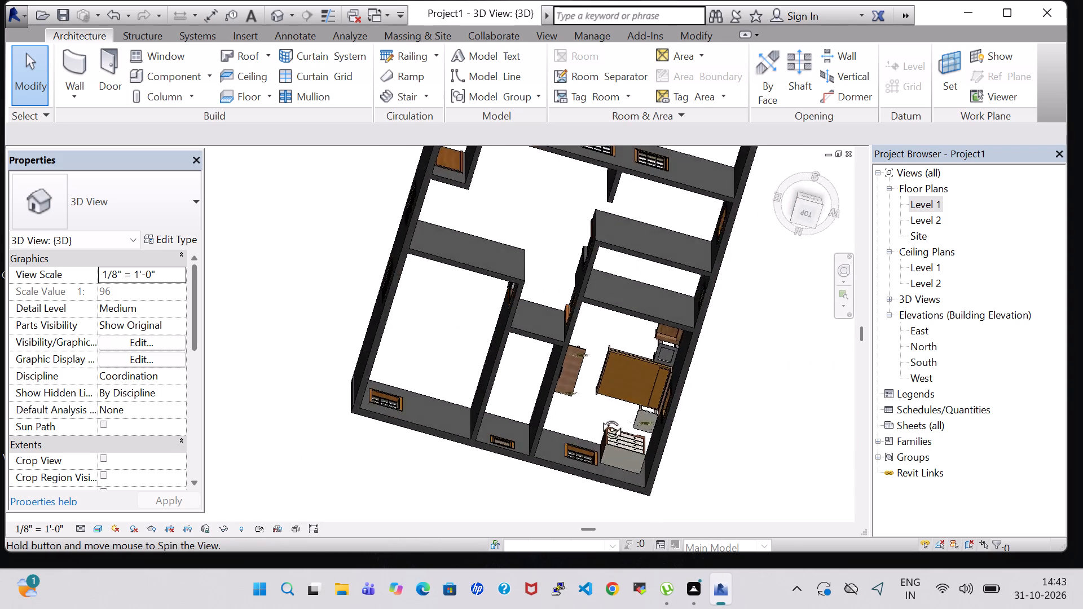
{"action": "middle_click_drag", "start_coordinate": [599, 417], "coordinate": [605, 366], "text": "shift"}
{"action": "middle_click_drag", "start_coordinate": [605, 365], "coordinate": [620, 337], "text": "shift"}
Place a tagged room in the furnished bedroom on the Level 1 floor plan.
{"action": "double_click", "coordinate": [926, 204]}
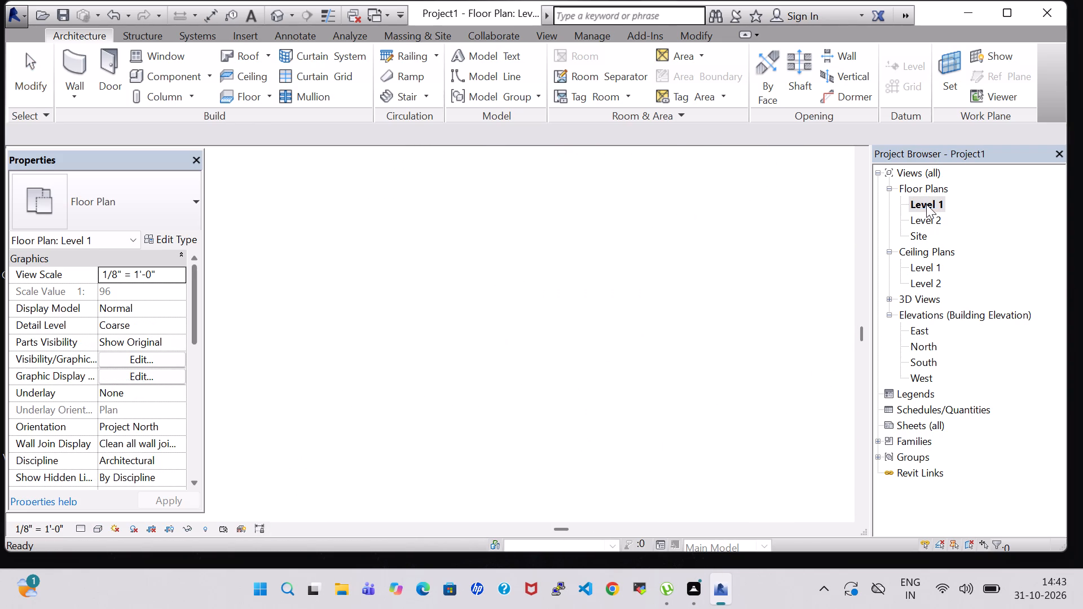
{"action": "scroll", "coordinate": [760, 264], "scroll_direction": "down", "scroll_amount": 6}
{"action": "left_click", "coordinate": [570, 59]}
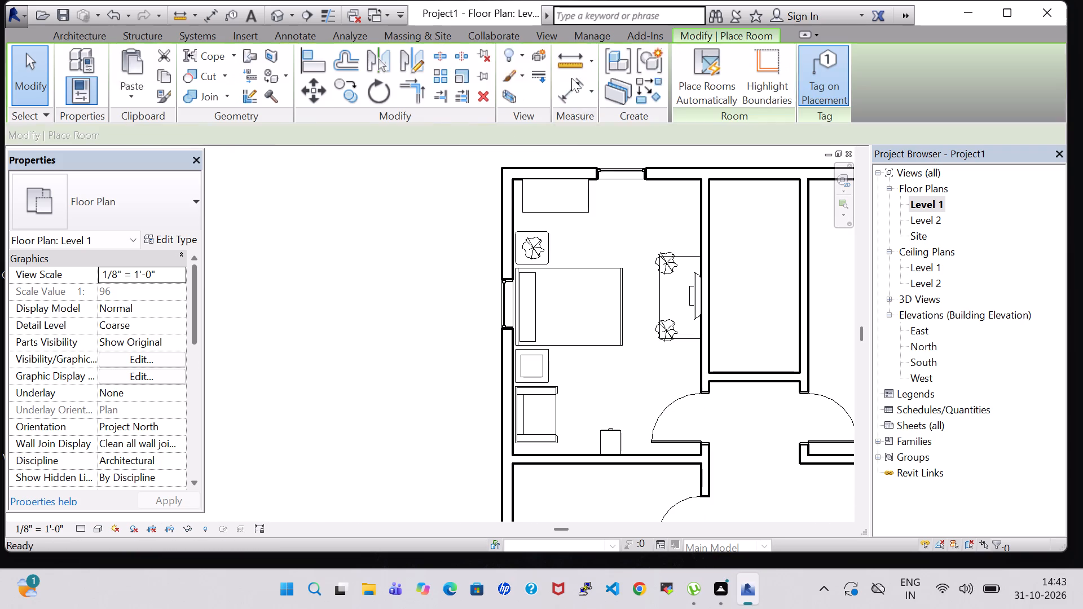
{"action": "left_click", "coordinate": [604, 302]}
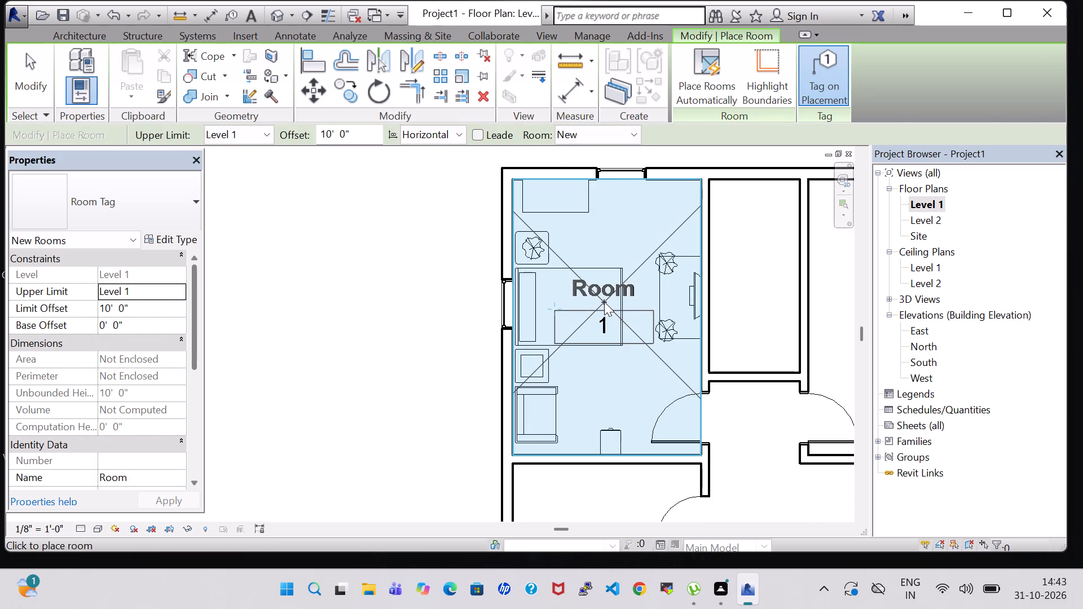
{"action": "key", "text": "Escape"}
{"action": "key", "text": "Escape"}
Turn off Show Room Number in the Room Tag type properties.
{"action": "left_click", "coordinate": [604, 290]}
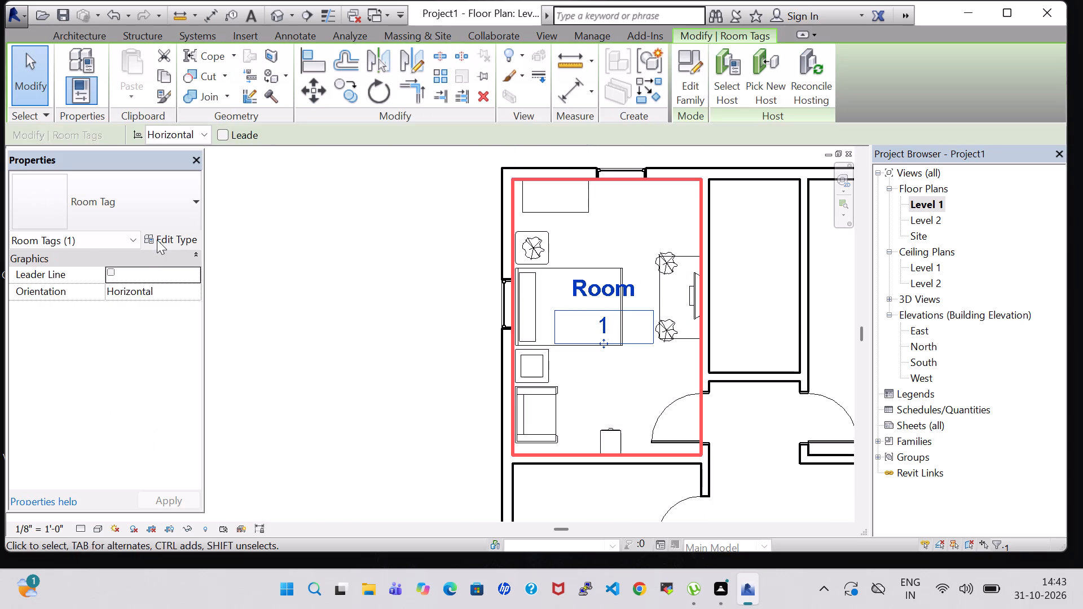
{"action": "left_click", "coordinate": [157, 240]}
{"action": "left_click", "coordinate": [394, 251]}
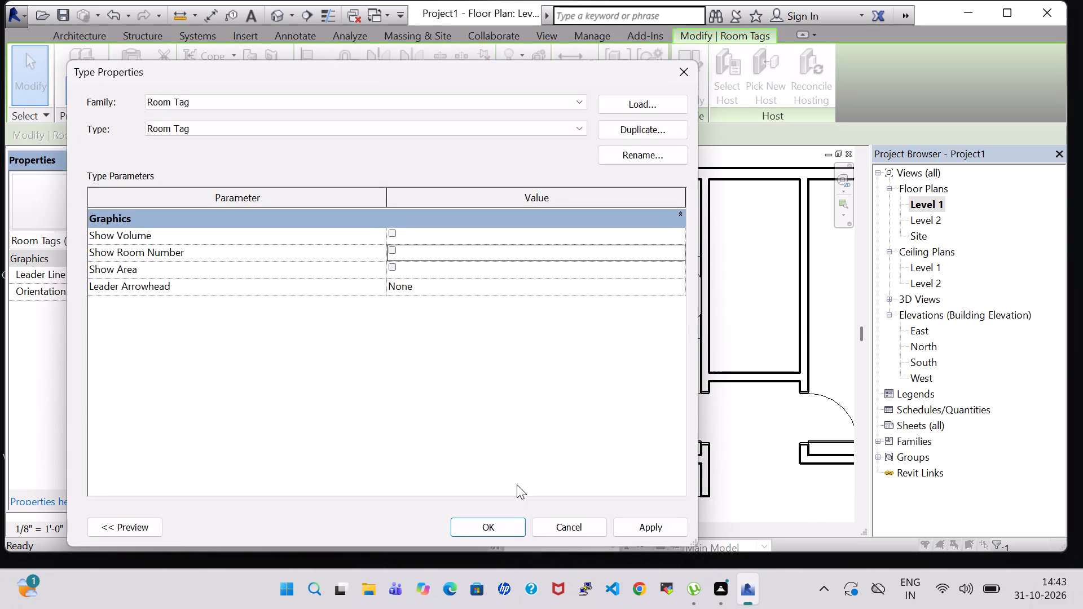
{"action": "left_click", "coordinate": [521, 523]}
Rename the bedroom's room tag to MASTER BEDROOM.
{"action": "double_click", "coordinate": [593, 285]}
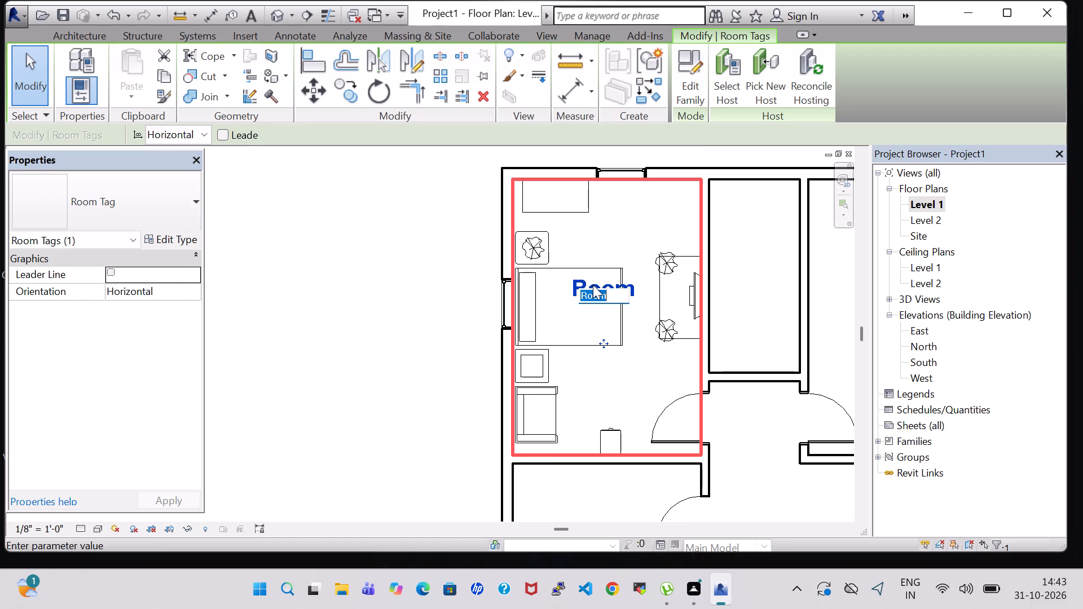
{"action": "key", "text": "BackSpace"}
{"action": "key", "text": "b"}
{"action": "key", "text": "BackSpace"}
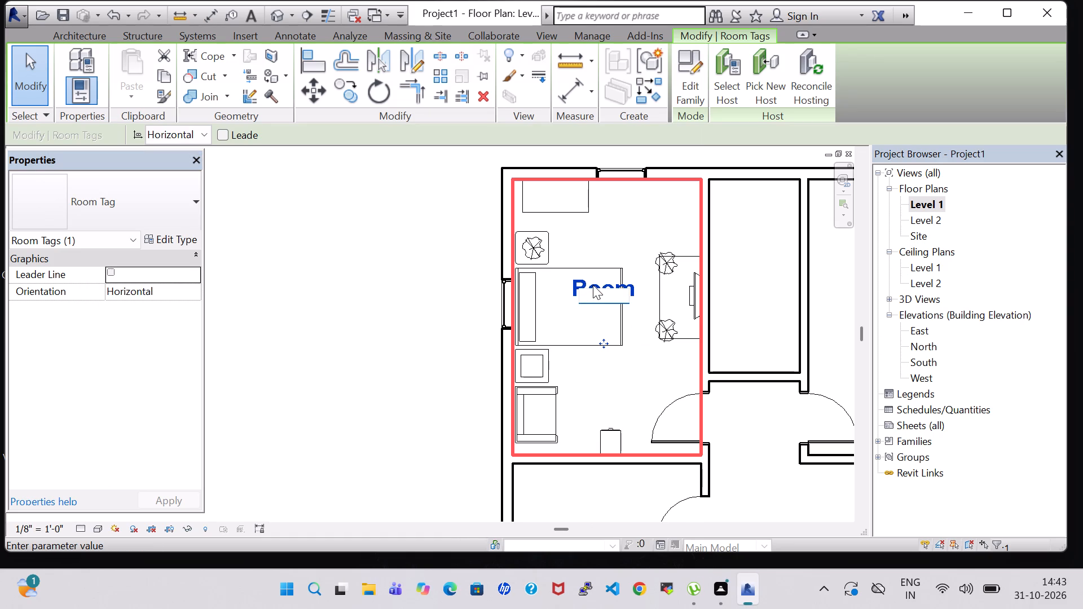
{"action": "type", "text": "M."}
{"action": "key", "text": "BackSpace"}
{"action": "type", "text": "ASTER BEDROOM"}
{"action": "key", "text": "Return"}
Nudge the MASTER BEDROOM tag downward so it sits over the lower part of the bed.
{"action": "key", "text": "Down"}
{"action": "key", "text": "Down"}
{"action": "key", "text": "Down"}
{"action": "key", "text": "Down"}
{"action": "key", "text": "Down"}
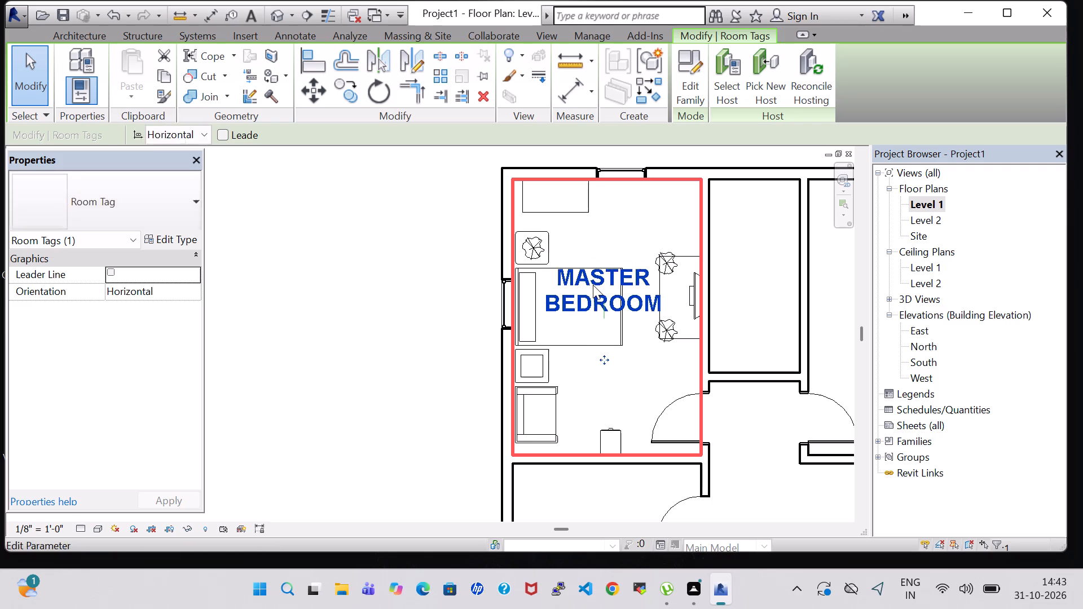
{"action": "key", "text": "Down"}
{"action": "key", "text": "Down"}
{"action": "key", "text": "Down"}
{"action": "key", "text": "Down"}
{"action": "key", "text": "Down"}
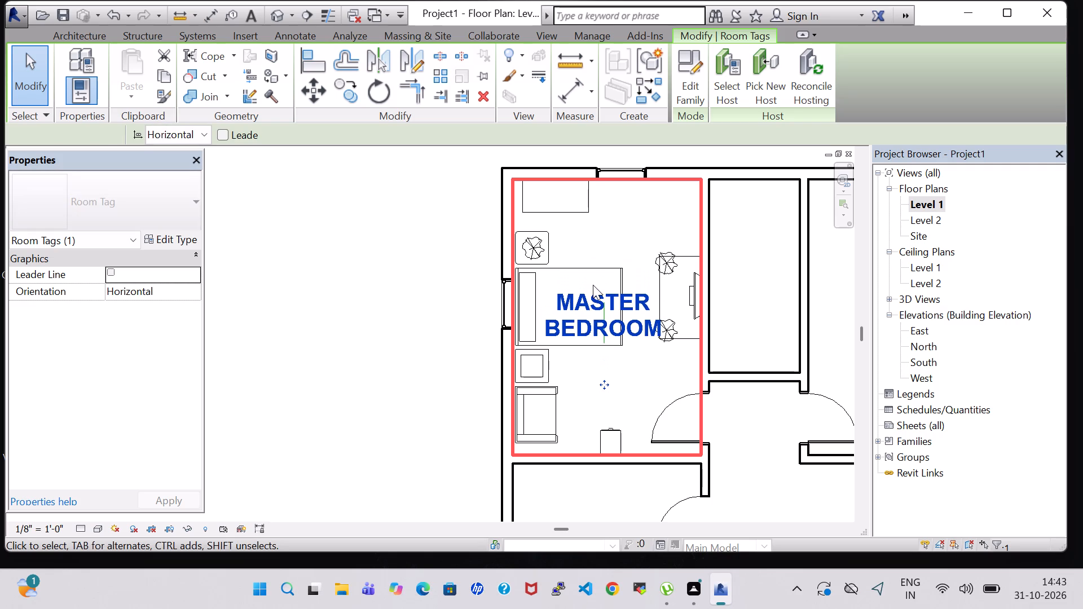
{"action": "key", "text": "Return"}
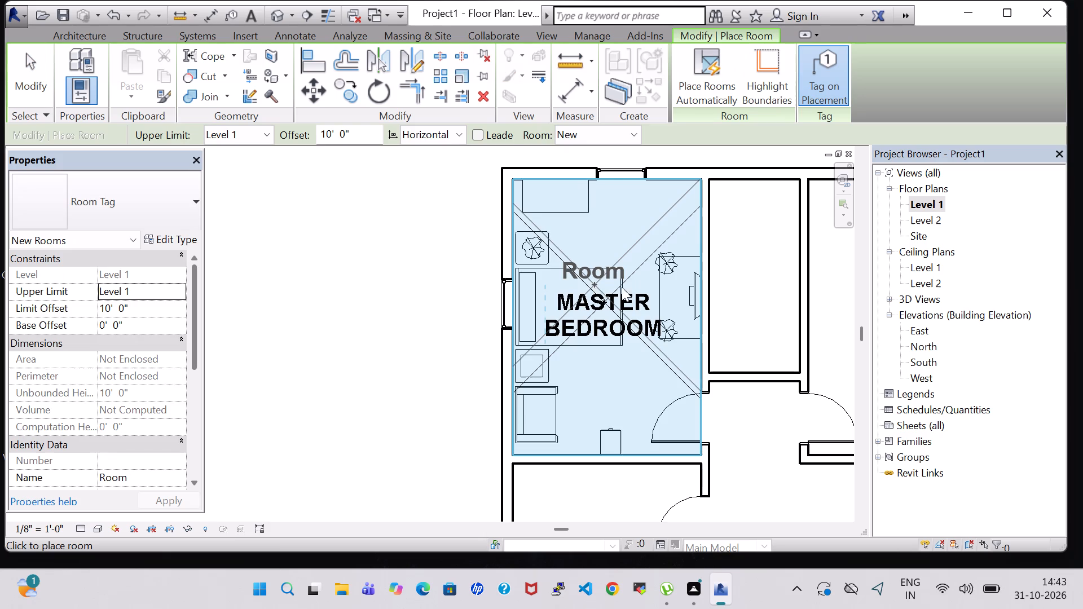
{"action": "key", "text": "Escape"}
{"action": "key", "text": "Escape"}
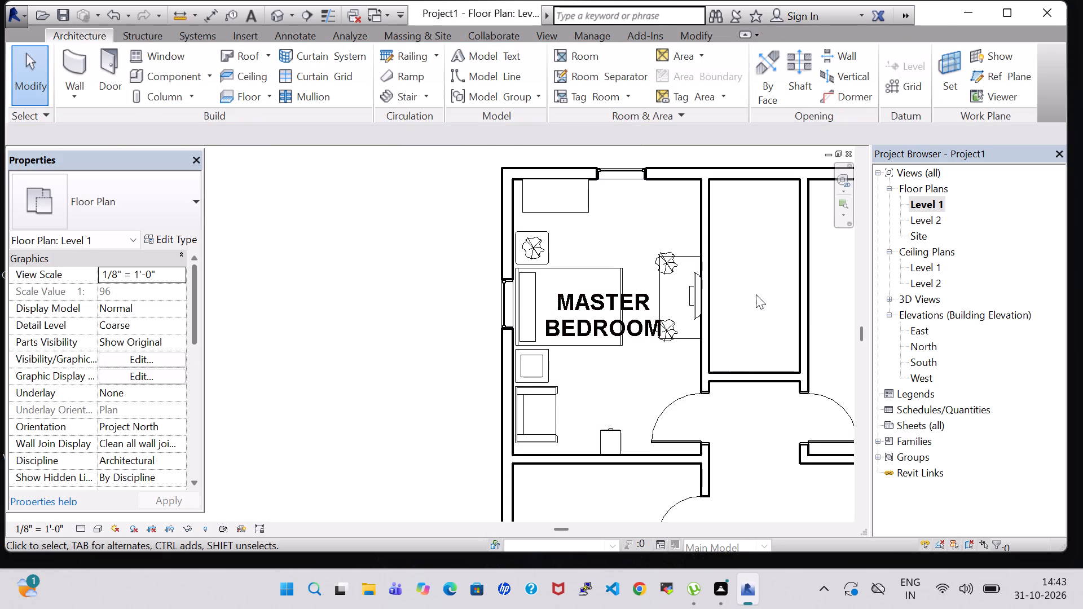
Load the Tub-Free Standing-3D family from the US Imperial library's architectural plumbing fixtures, Bathtubs folder, as a component.
{"action": "left_click", "coordinate": [752, 292]}
{"action": "middle_click_drag", "start_coordinate": [752, 292], "coordinate": [544, 304]}
{"action": "scroll", "coordinate": [556, 299], "scroll_direction": "down", "scroll_amount": 2}
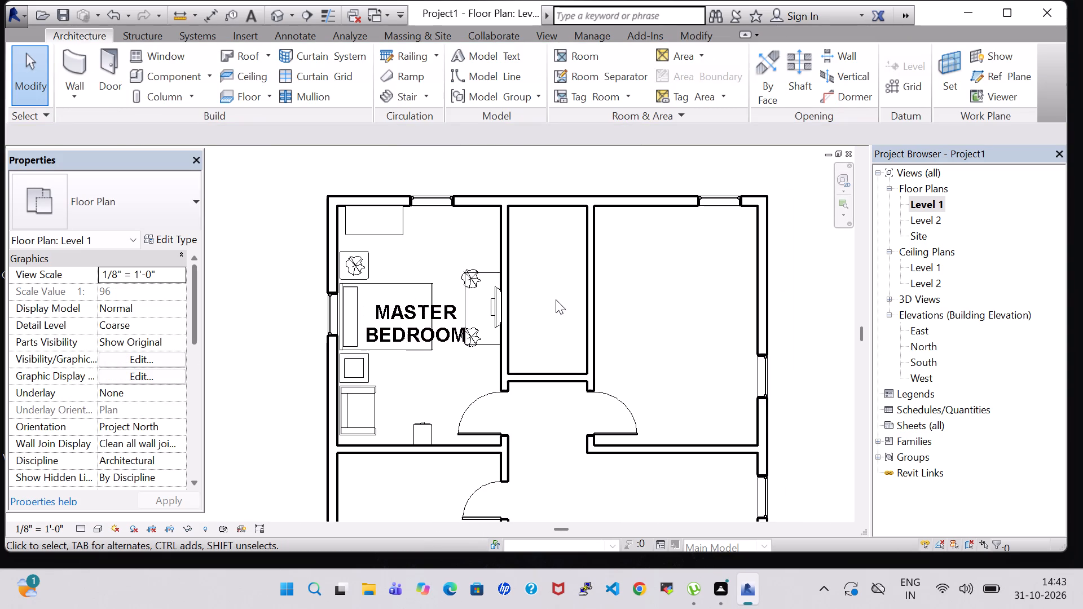
{"action": "left_click", "coordinate": [174, 77]}
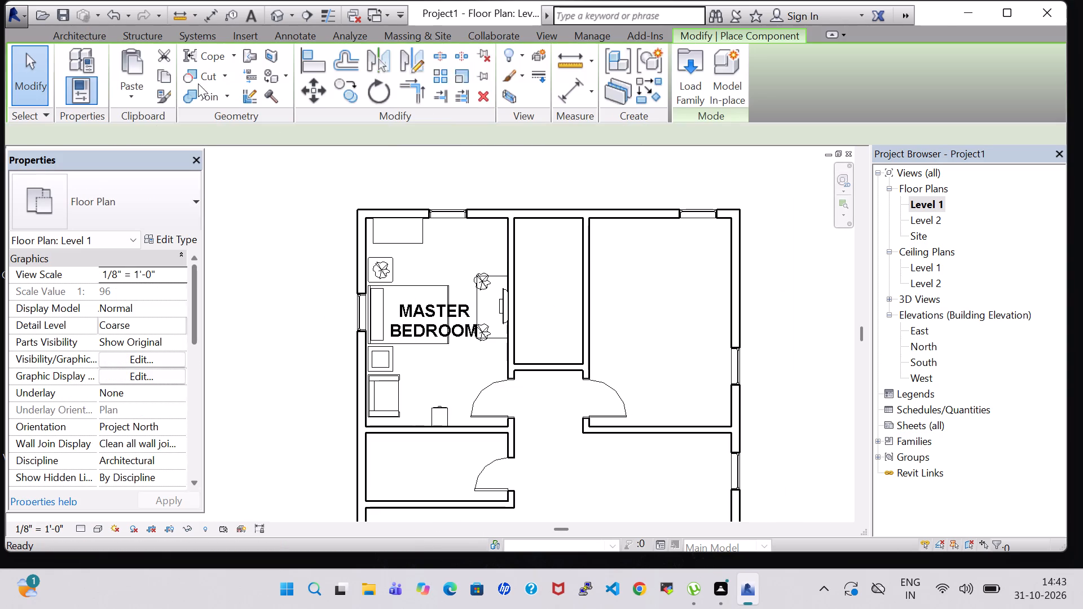
{"action": "left_click", "coordinate": [693, 68]}
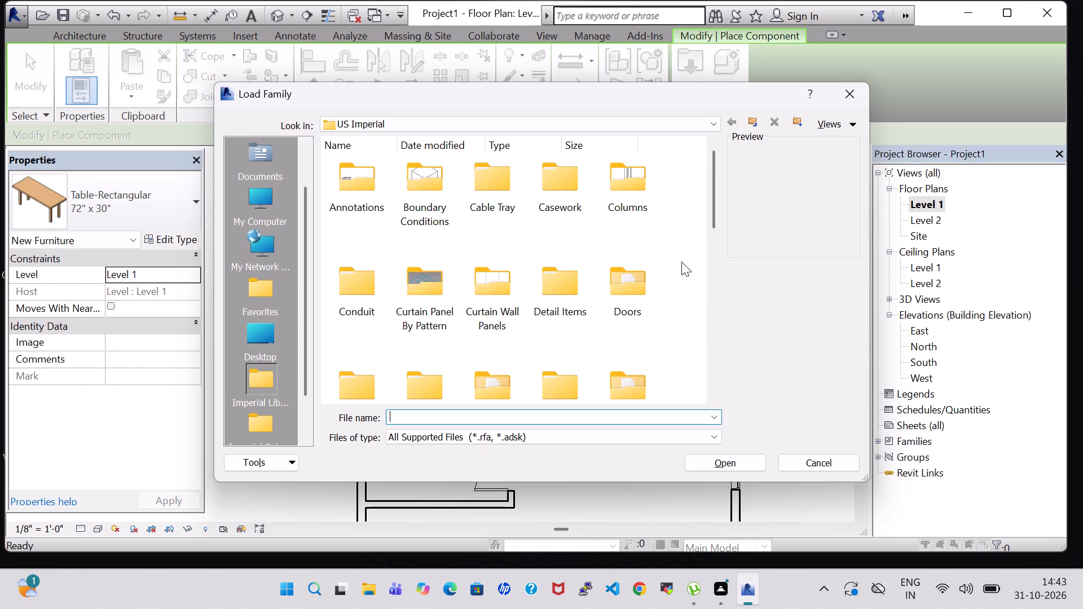
{"action": "left_click", "coordinate": [624, 378]}
{"action": "key", "text": "p"}
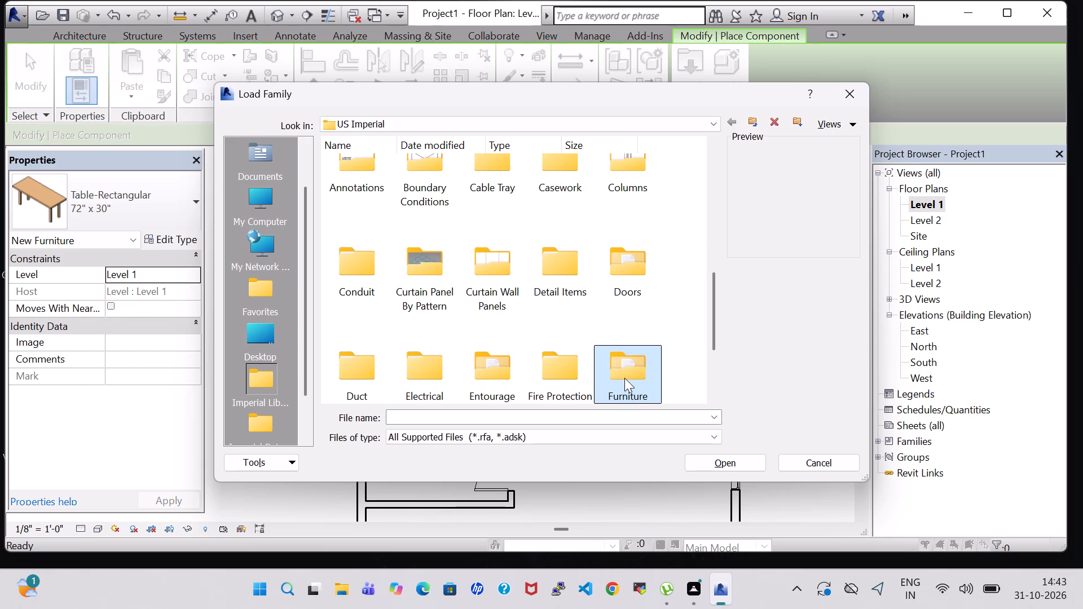
{"action": "double_click", "coordinate": [507, 186]}
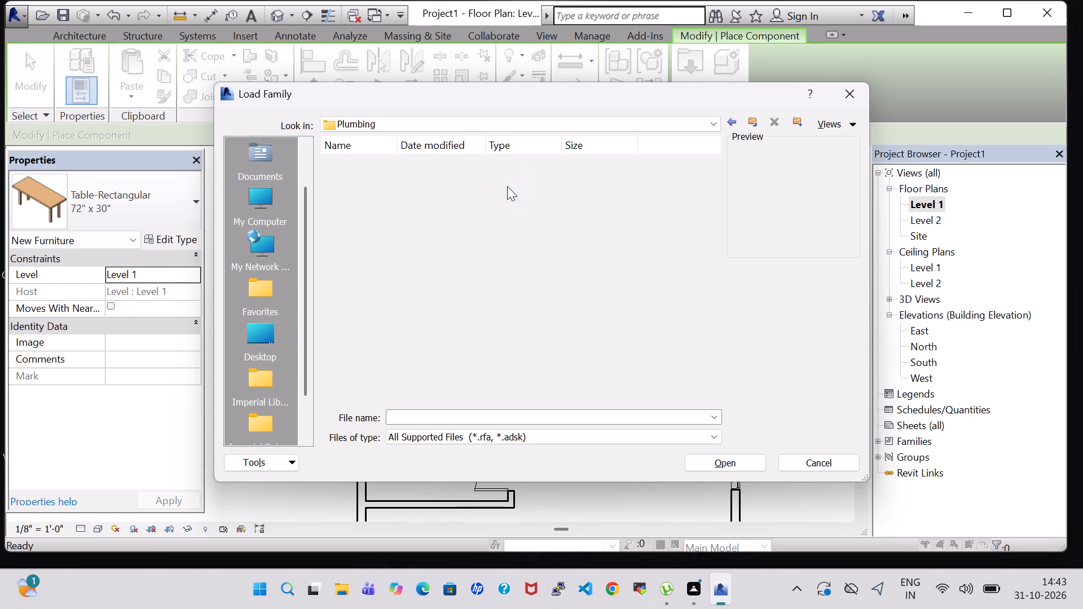
{"action": "double_click", "coordinate": [354, 187]}
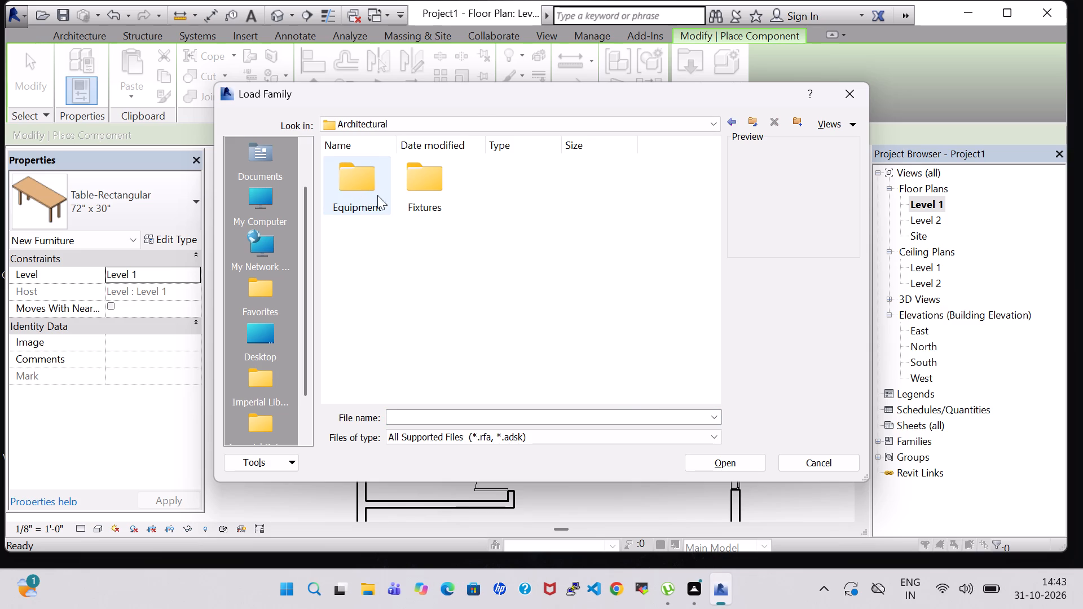
{"action": "double_click", "coordinate": [422, 194]}
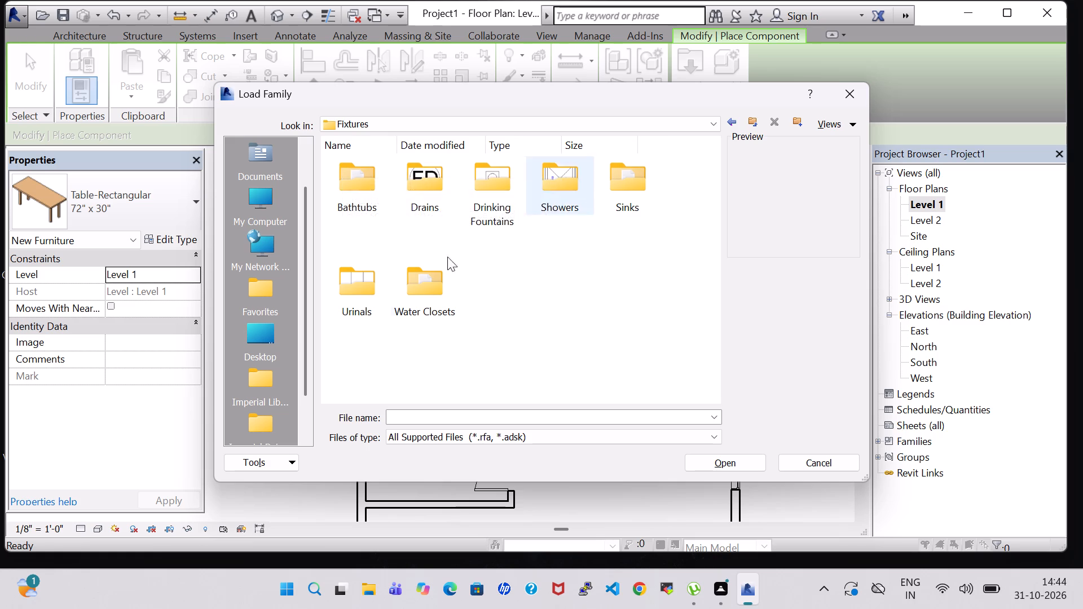
{"action": "double_click", "coordinate": [402, 300]}
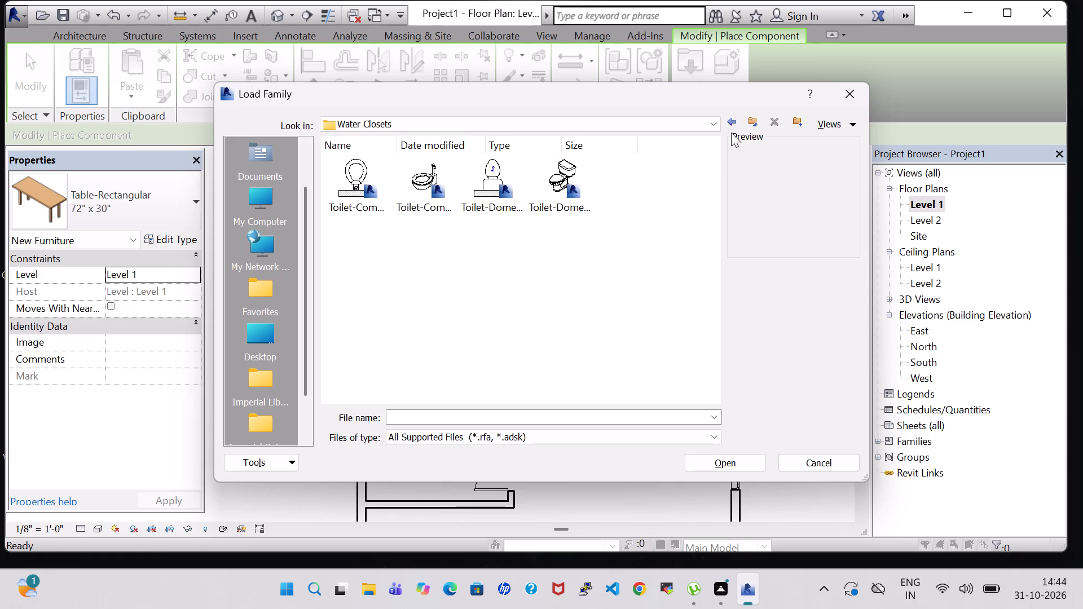
{"action": "left_click", "coordinate": [729, 123]}
{"action": "double_click", "coordinate": [369, 174]}
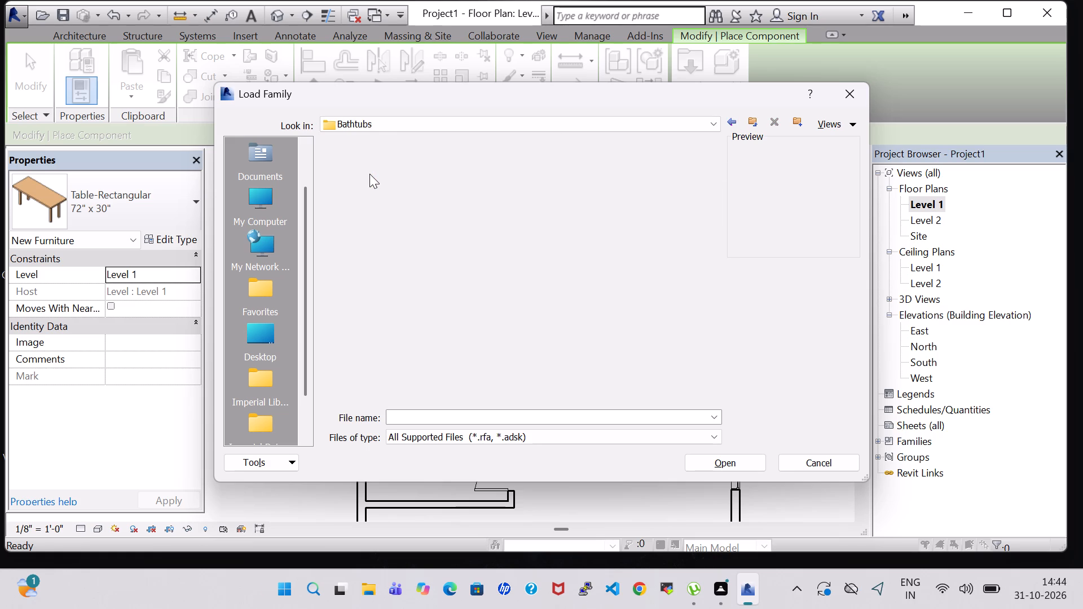
{"action": "left_click", "coordinate": [421, 168]}
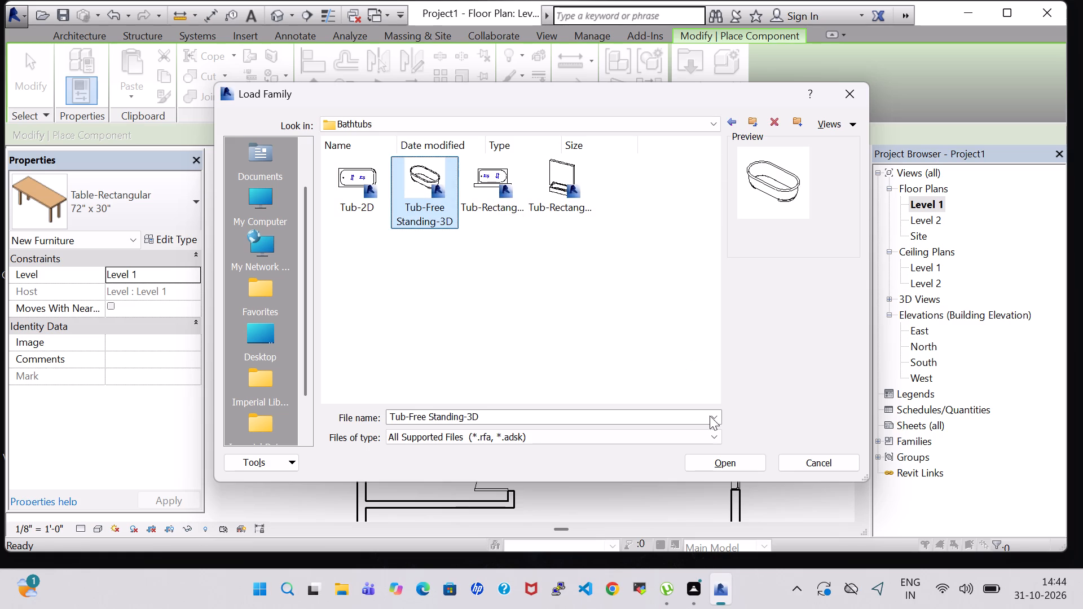
{"action": "left_click", "coordinate": [727, 467]}
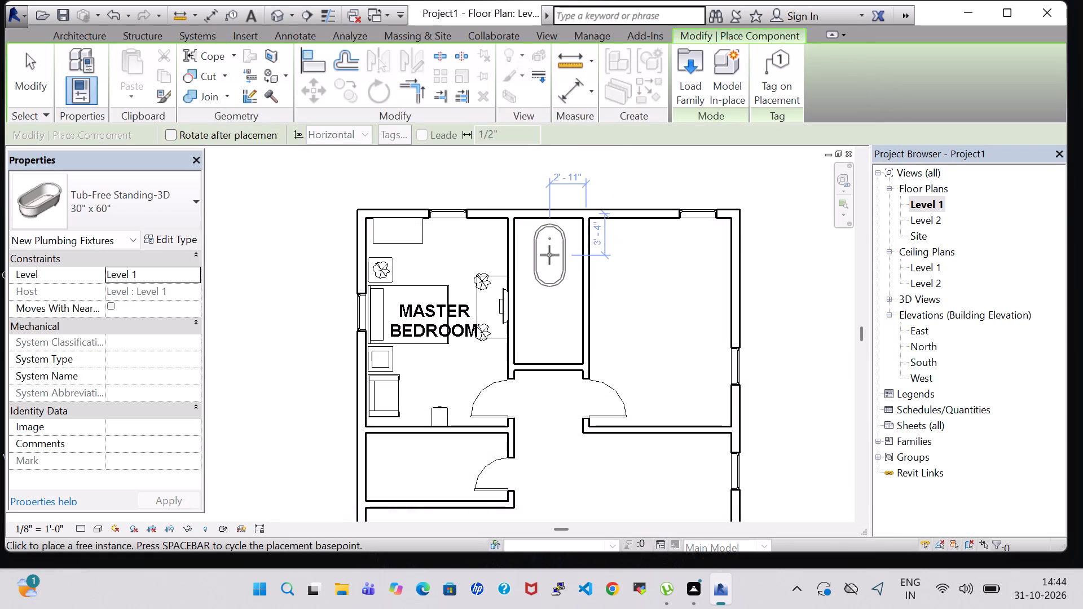
Place the 30" x 60" tub crosswise in the narrow room beside the master bedroom, about 1'-11" below the top exterior wall.
{"action": "key", "text": "space"}
{"action": "scroll", "coordinate": [549, 255], "scroll_direction": "up", "scroll_amount": 6}
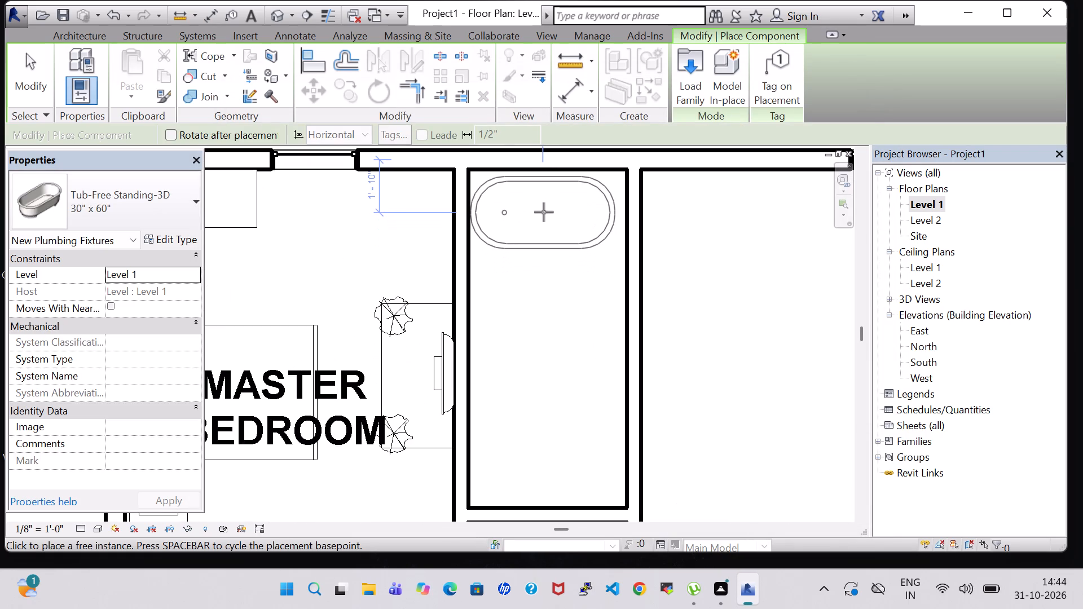
{"action": "left_click", "coordinate": [547, 213]}
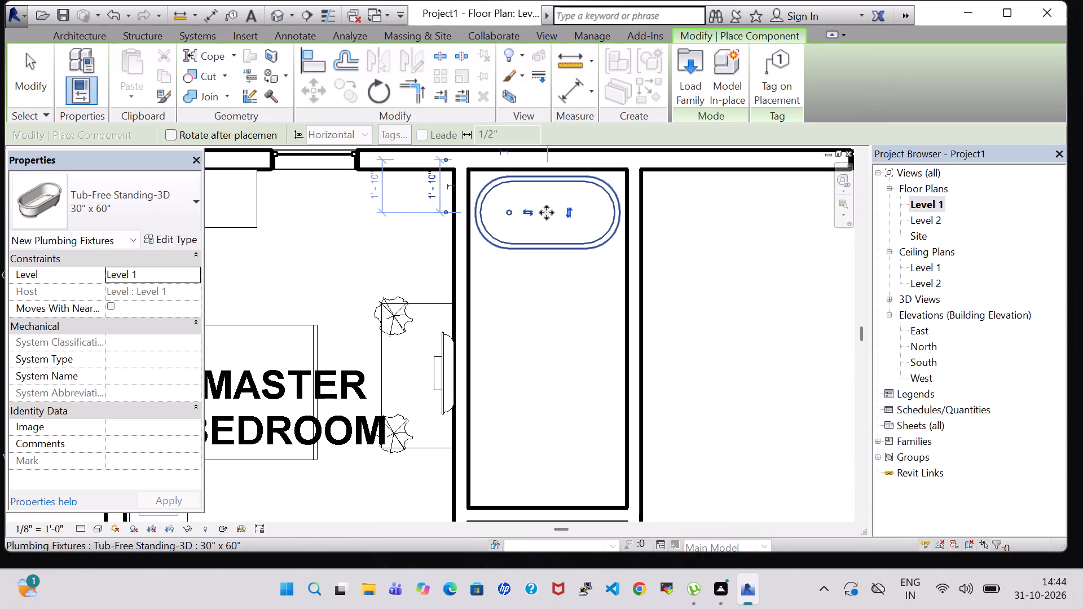
{"action": "key", "text": "Escape"}
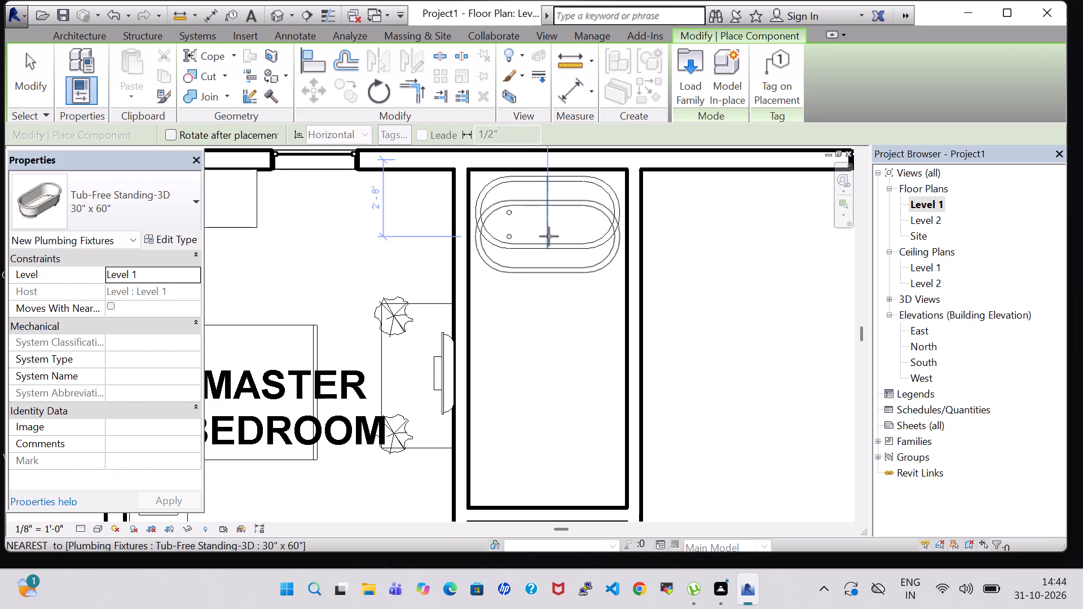
{"action": "key", "text": "Escape"}
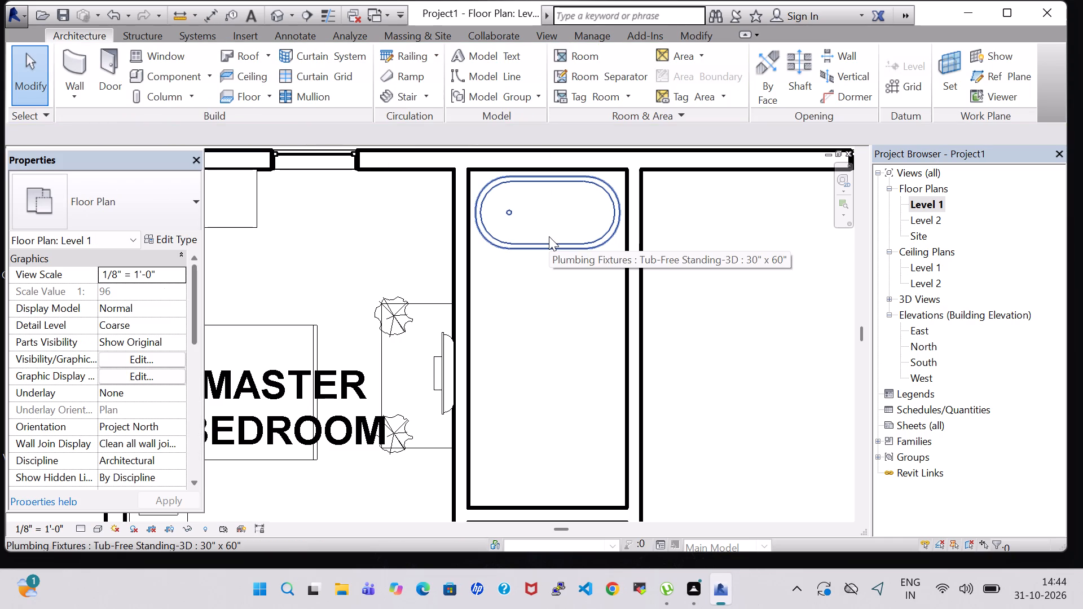
{"action": "left_click", "coordinate": [561, 246]}
{"action": "key", "text": "Down"}
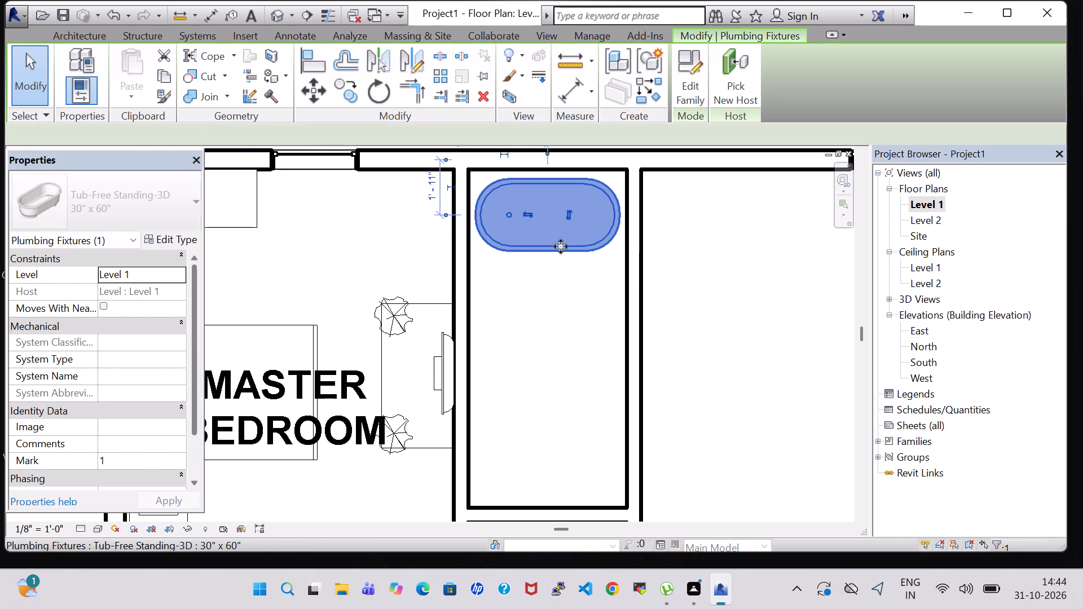
{"action": "left_click", "coordinate": [681, 230]}
Load the Toilet-Domestic-3D family from the US Imperial library's architectural plumbing fixtures, Water Closets folder, as a component.
{"action": "left_click", "coordinate": [162, 83]}
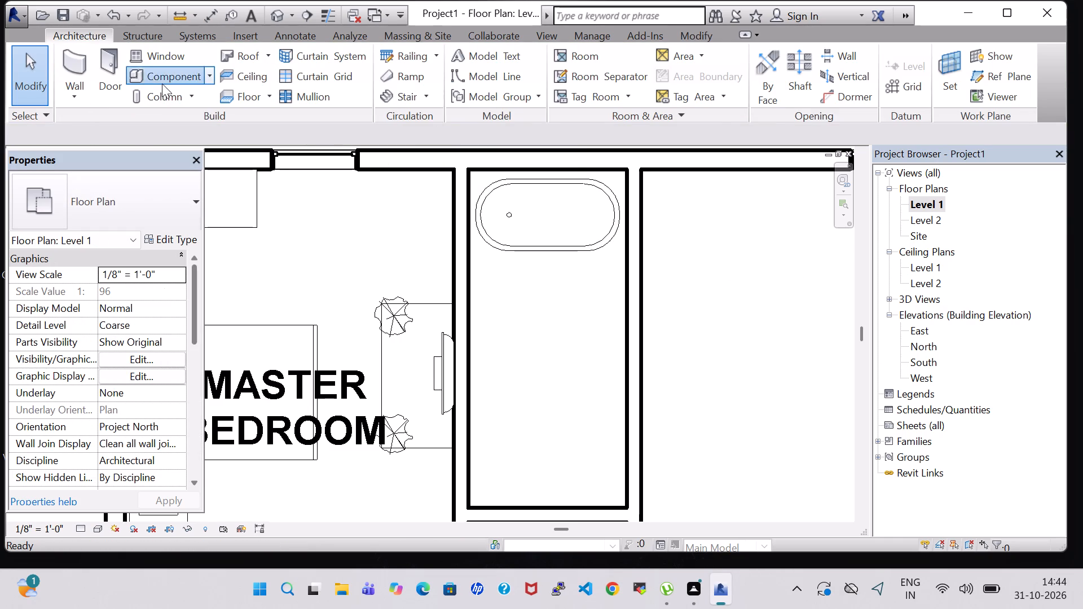
{"action": "left_click", "coordinate": [675, 74]}
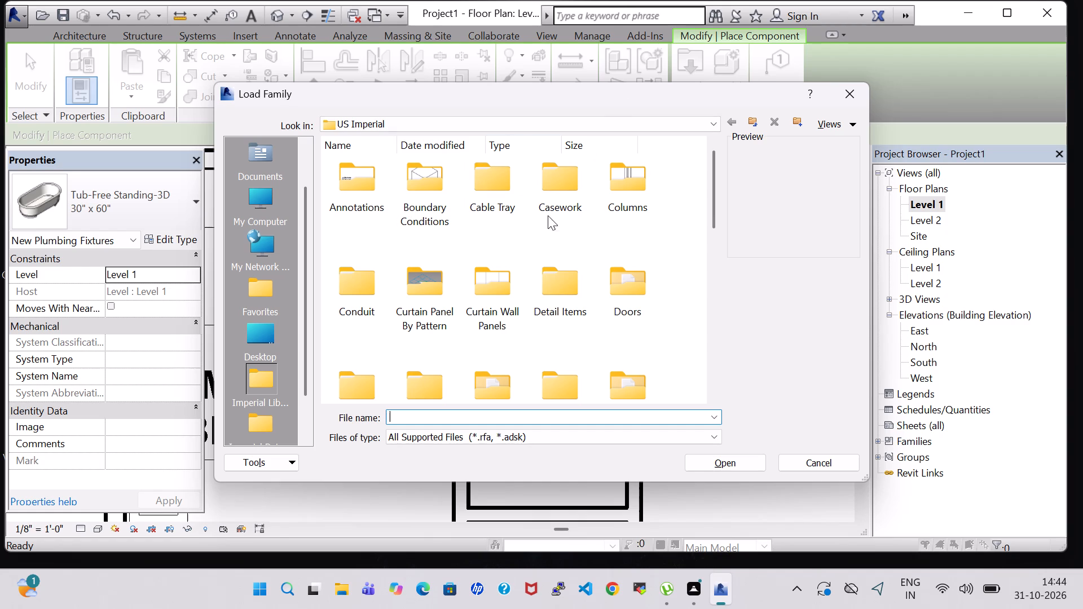
{"action": "scroll", "coordinate": [548, 217], "scroll_direction": "down", "scroll_amount": 1}
{"action": "double_click", "coordinate": [622, 222]}
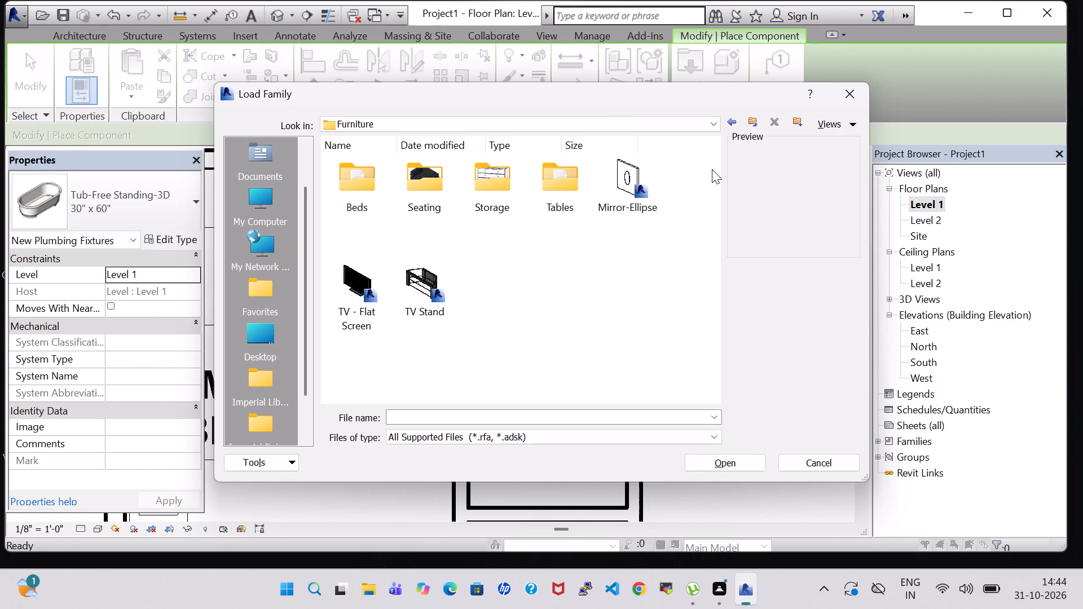
{"action": "left_click", "coordinate": [729, 118]}
{"action": "scroll", "coordinate": [591, 222], "scroll_direction": "up", "scroll_amount": 3}
{"action": "scroll", "coordinate": [591, 222], "scroll_direction": "down", "scroll_amount": 2}
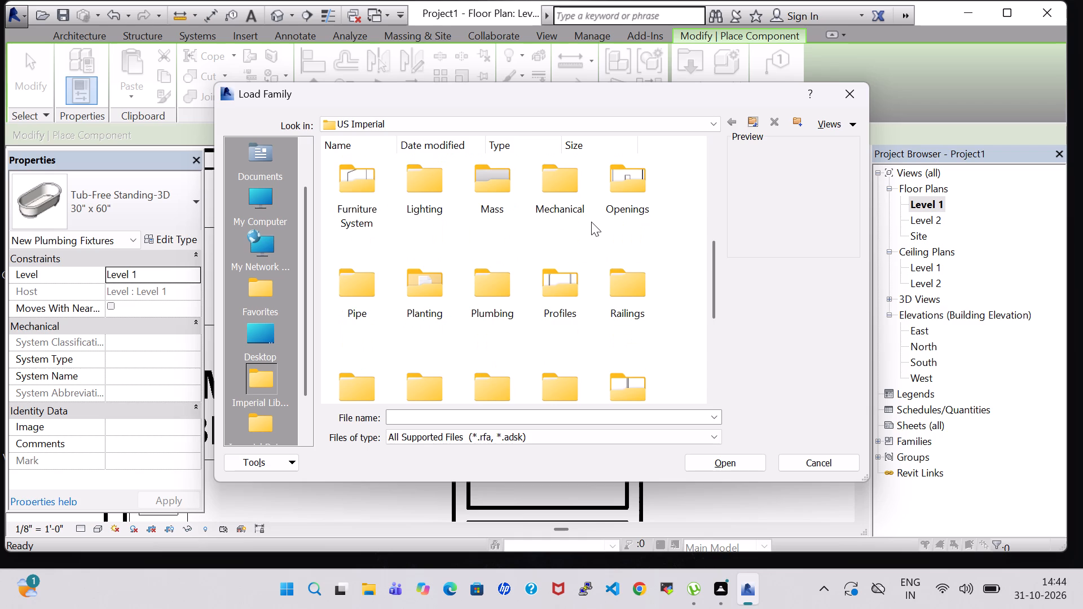
{"action": "scroll", "coordinate": [591, 222], "scroll_direction": "down", "scroll_amount": 2}
{"action": "scroll", "coordinate": [591, 222], "scroll_direction": "up", "scroll_amount": 8}
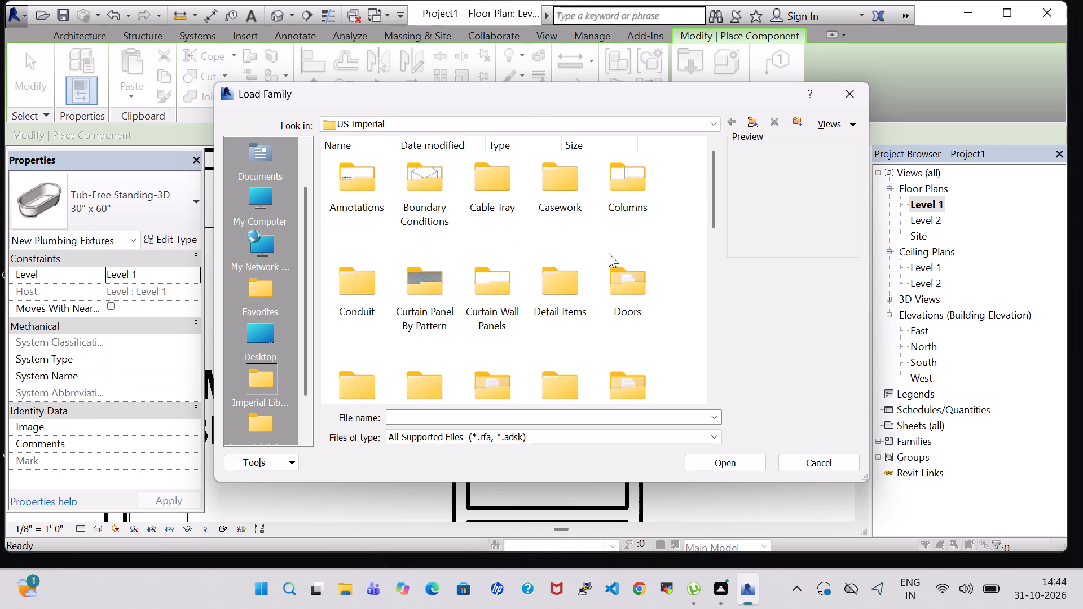
{"action": "left_click", "coordinate": [603, 287]}
{"action": "key", "text": "p"}
{"action": "double_click", "coordinate": [503, 188]}
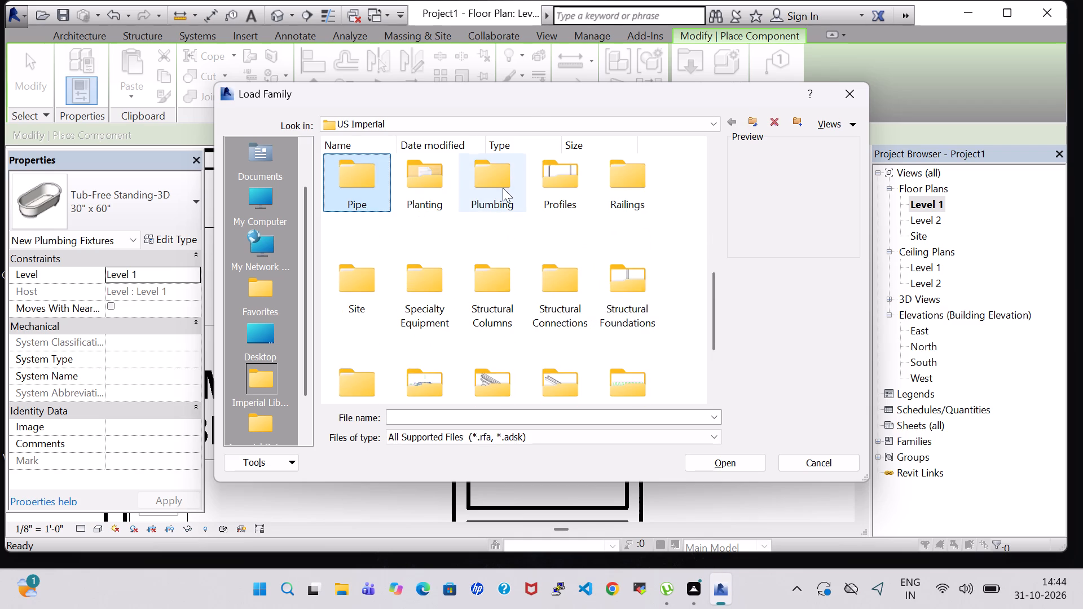
{"action": "double_click", "coordinate": [355, 167]}
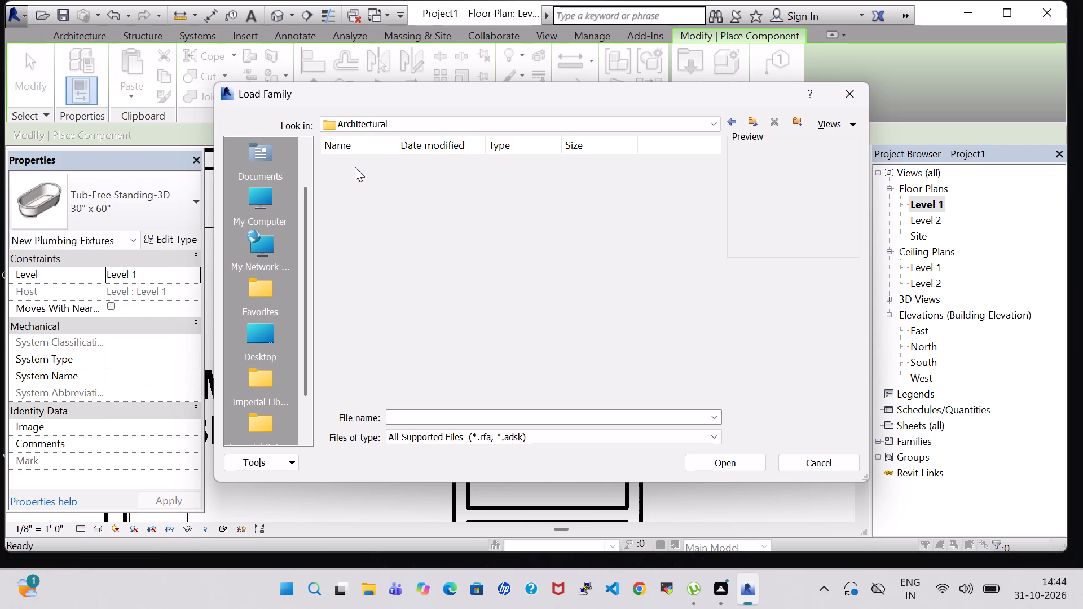
{"action": "double_click", "coordinate": [407, 165]}
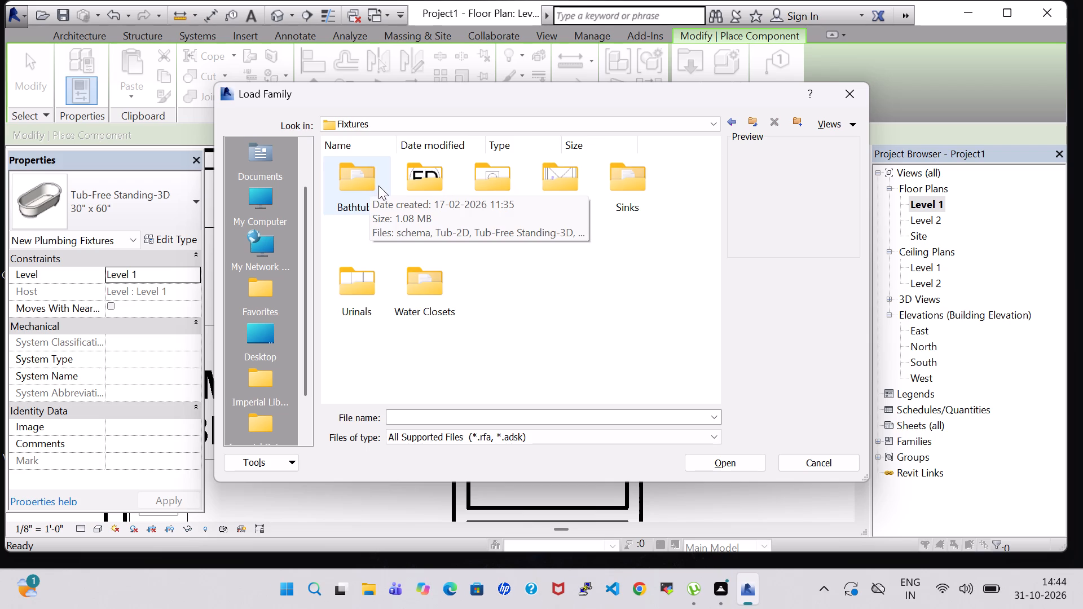
{"action": "double_click", "coordinate": [425, 300]}
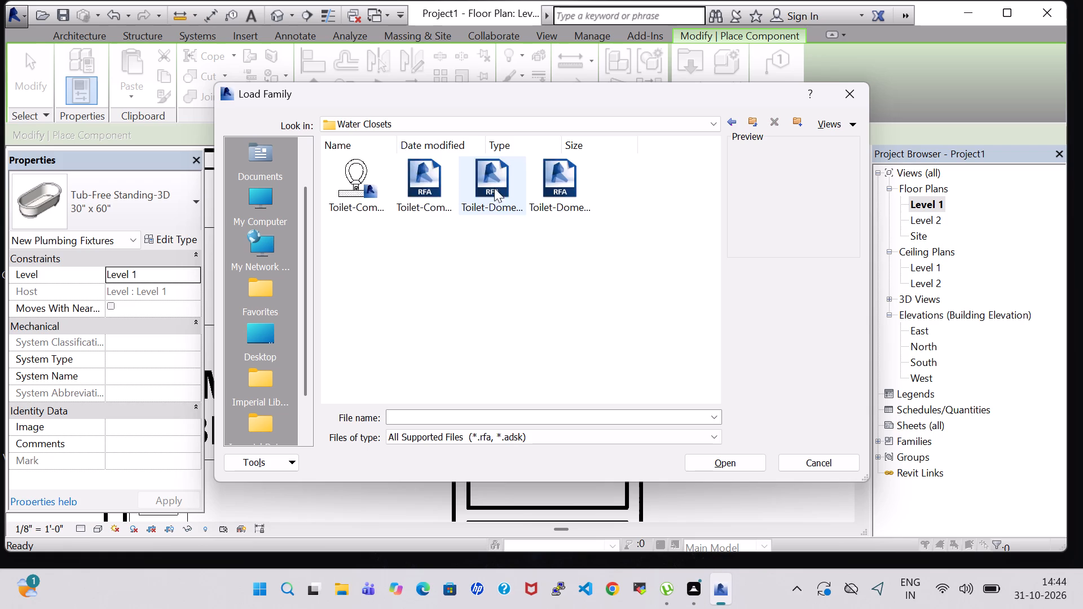
{"action": "left_click", "coordinate": [534, 204]}
{"action": "left_click", "coordinate": [742, 467]}
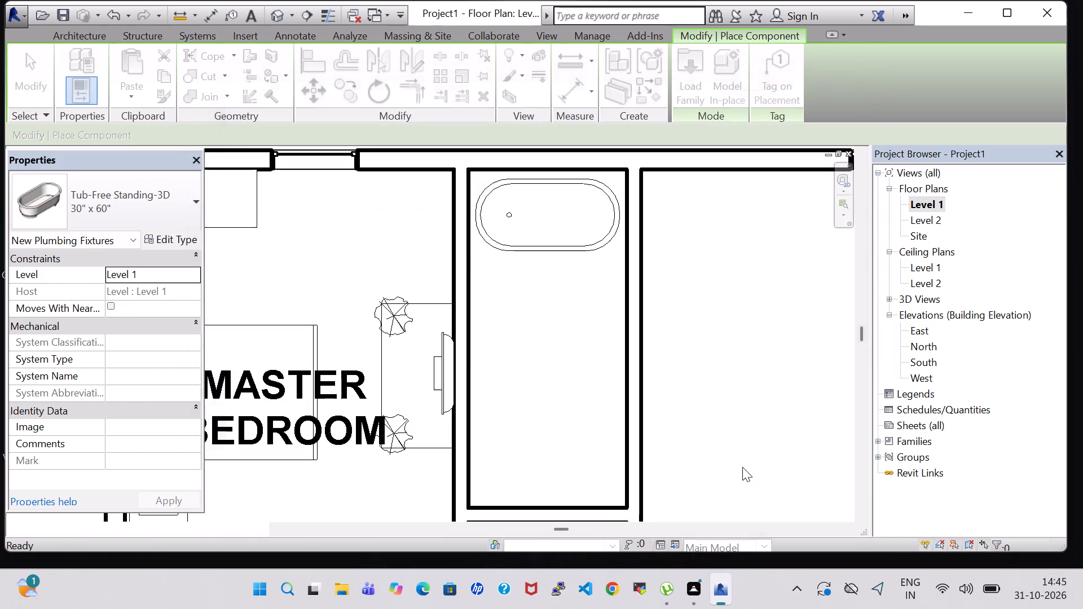
Place the toilet below the tub, rotated so its tank backs onto the bathroom wall opposite the master bedroom.
{"action": "key", "text": "space"}
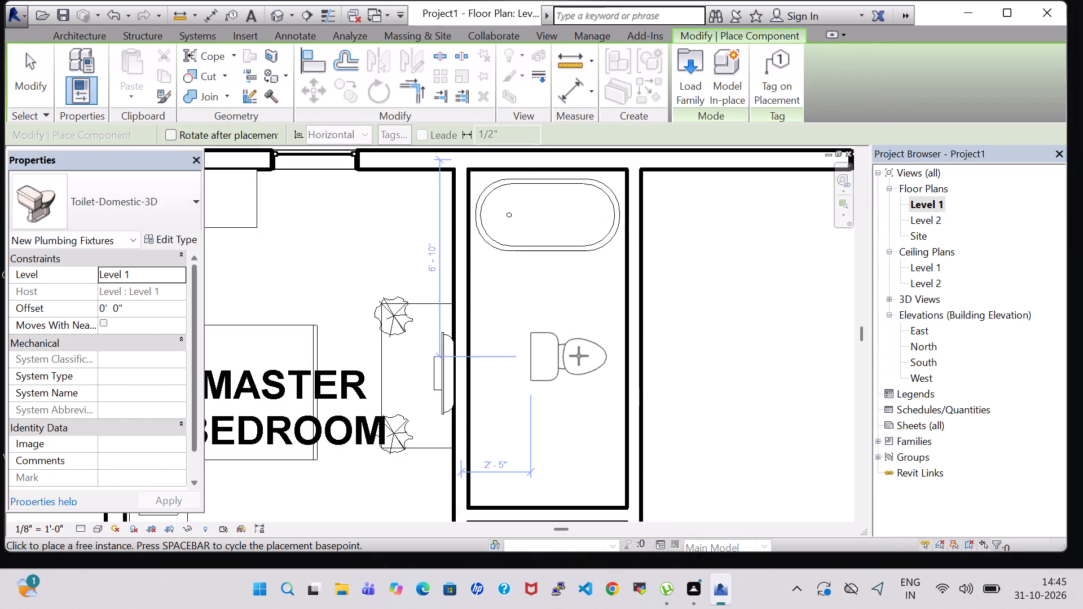
{"action": "key", "text": "space"}
{"action": "key", "text": "space"}
{"action": "scroll", "coordinate": [579, 356], "scroll_direction": "up", "scroll_amount": 8}
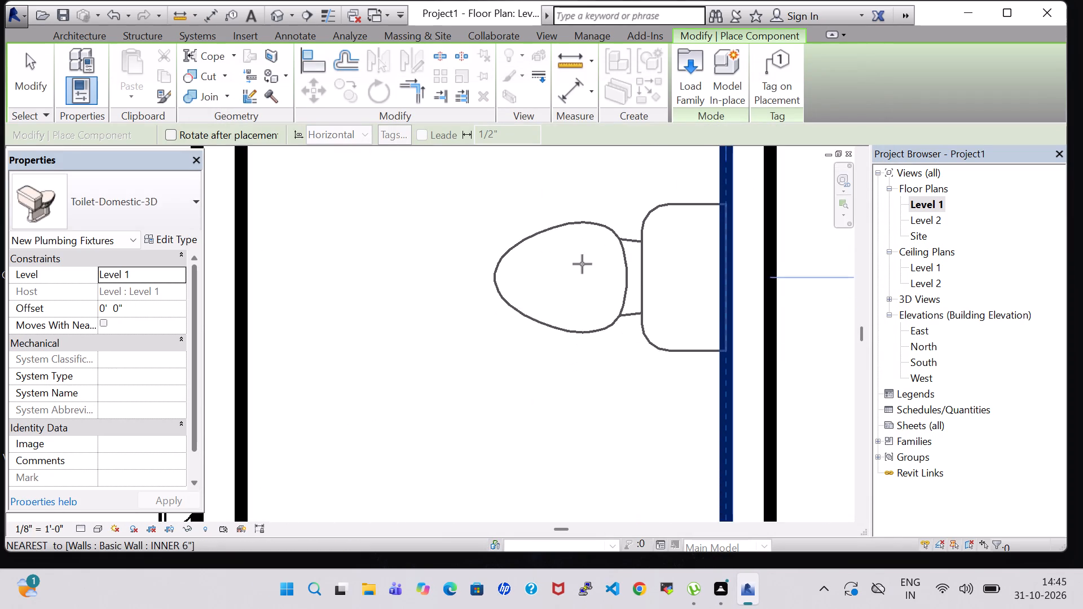
{"action": "middle_click_drag", "start_coordinate": [586, 237], "coordinate": [565, 426]}
{"action": "scroll", "coordinate": [565, 426], "scroll_direction": "up", "scroll_amount": 1}
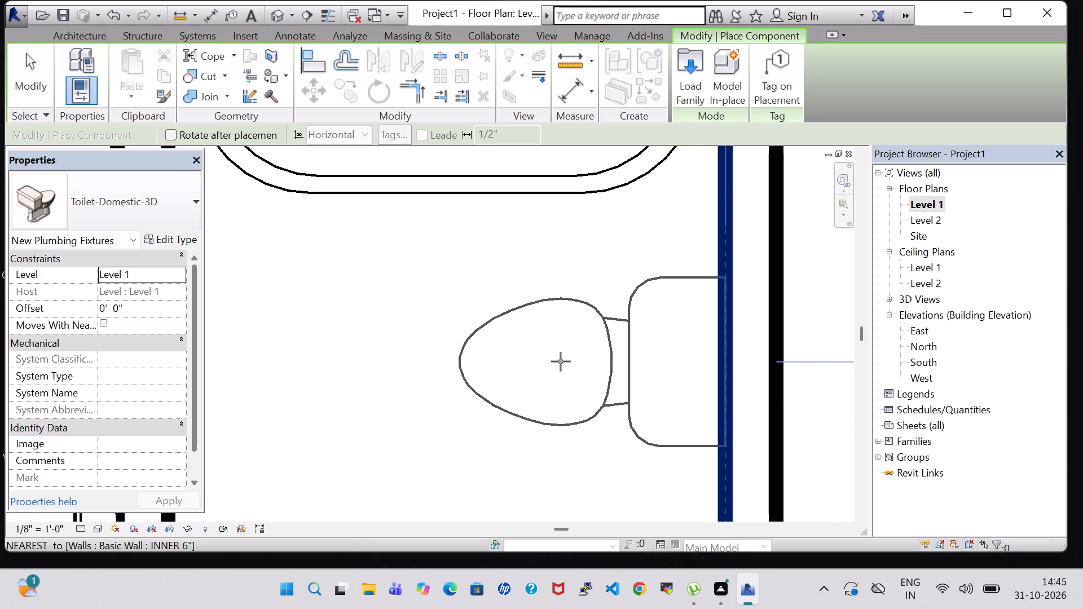
{"action": "double_click", "coordinate": [561, 361]}
{"action": "key", "text": "Escape"}
{"action": "key", "text": "Escape"}
Load the Sink Vanity-Square family from the US Imperial library's architectural plumbing fixtures, Sinks folder, as a component.
{"action": "scroll", "coordinate": [561, 361], "scroll_direction": "down", "scroll_amount": 1}
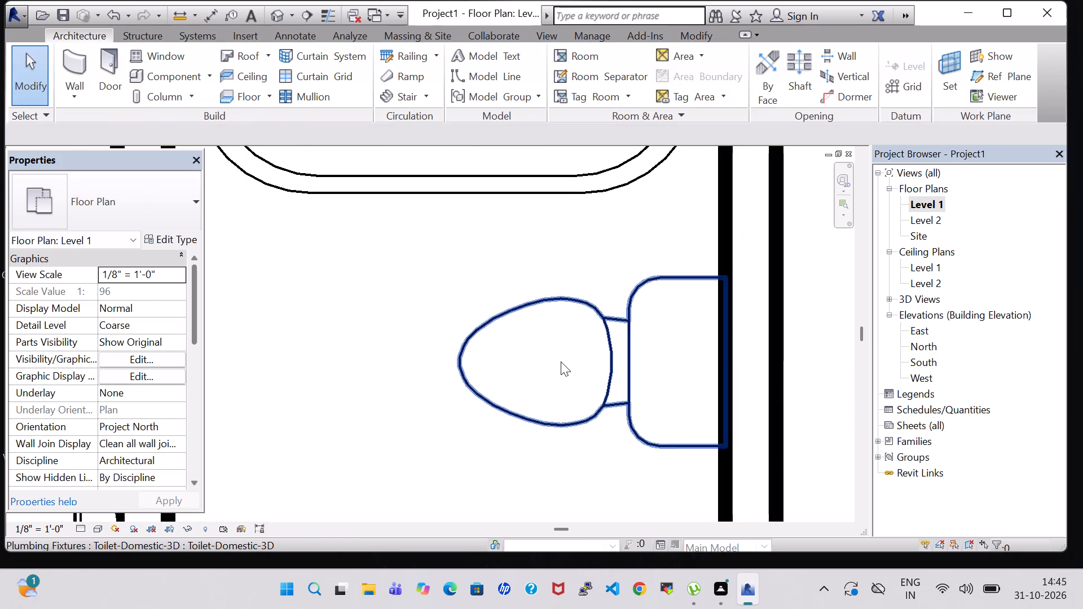
{"action": "scroll", "coordinate": [561, 361], "scroll_direction": "down", "scroll_amount": 8}
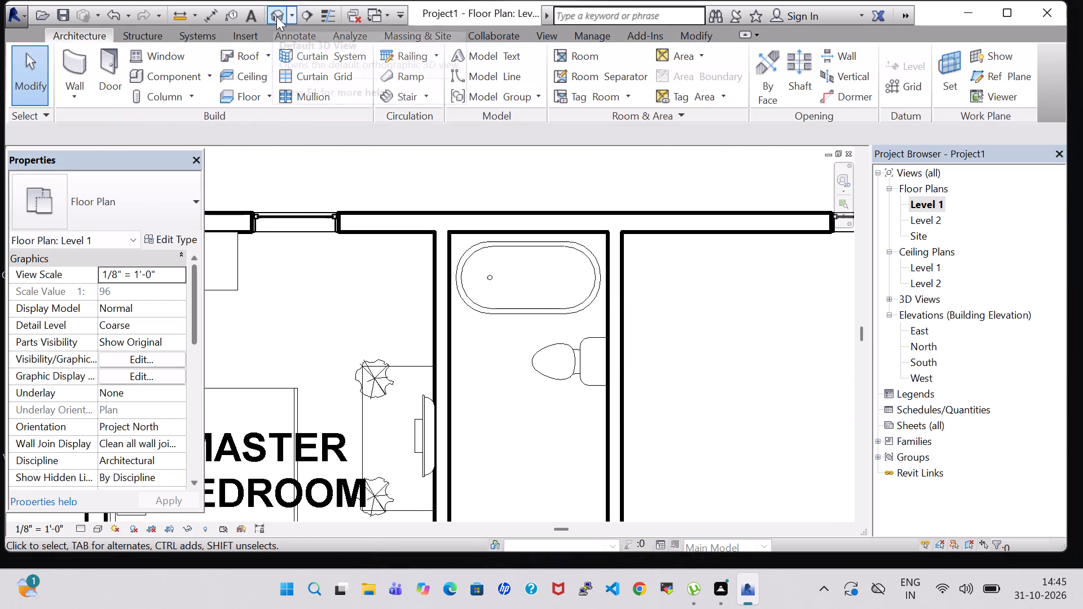
{"action": "left_click", "coordinate": [162, 68]}
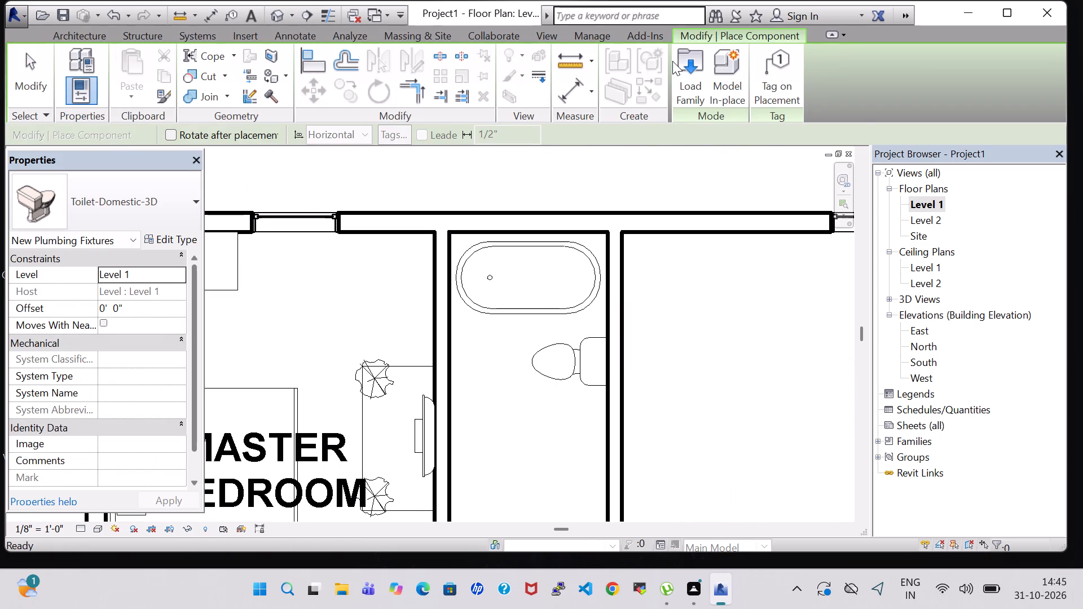
{"action": "left_click", "coordinate": [676, 61]}
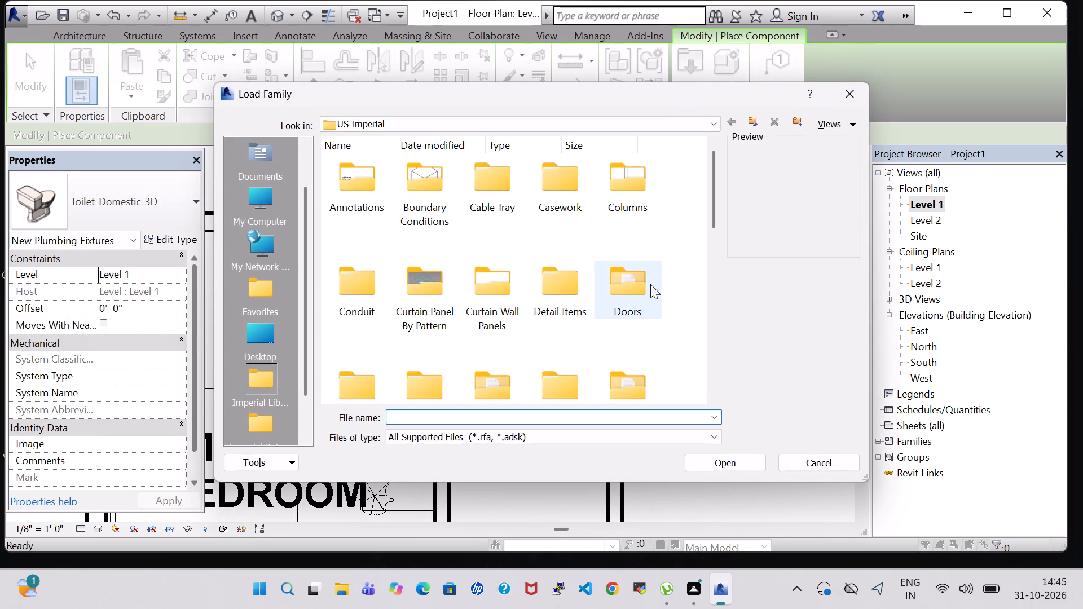
{"action": "scroll", "coordinate": [649, 292], "scroll_direction": "down", "scroll_amount": 1}
{"action": "left_click", "coordinate": [629, 346]}
{"action": "key", "text": "p"}
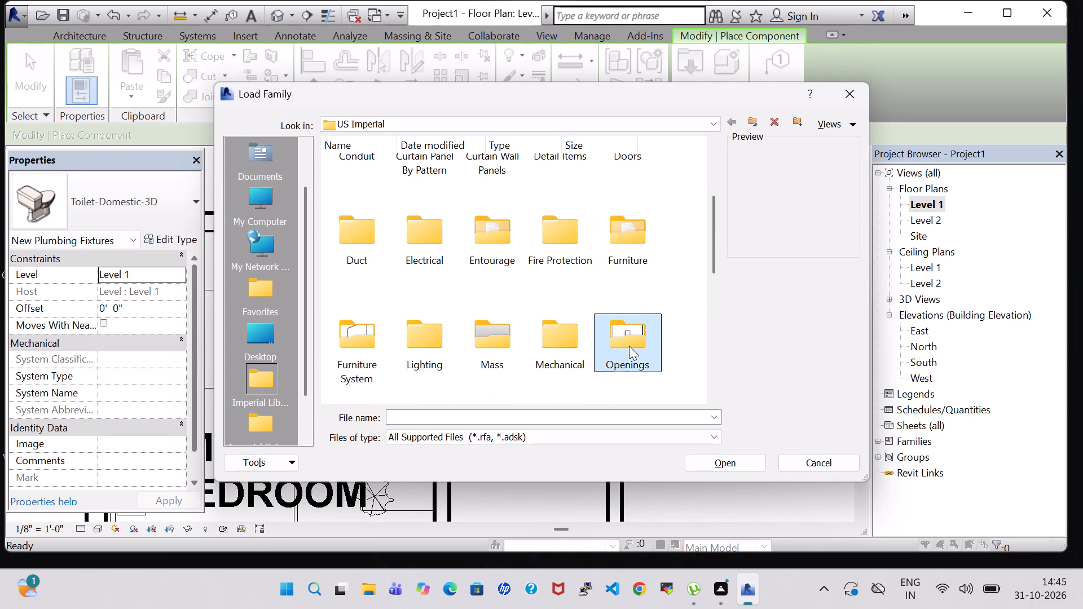
{"action": "double_click", "coordinate": [486, 166]}
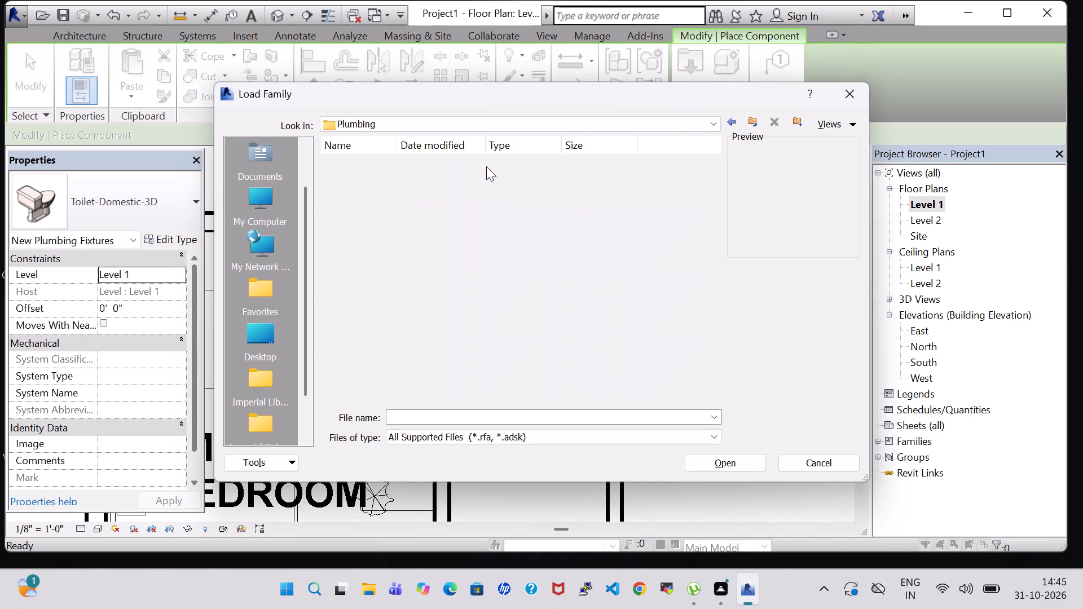
{"action": "double_click", "coordinate": [373, 178]}
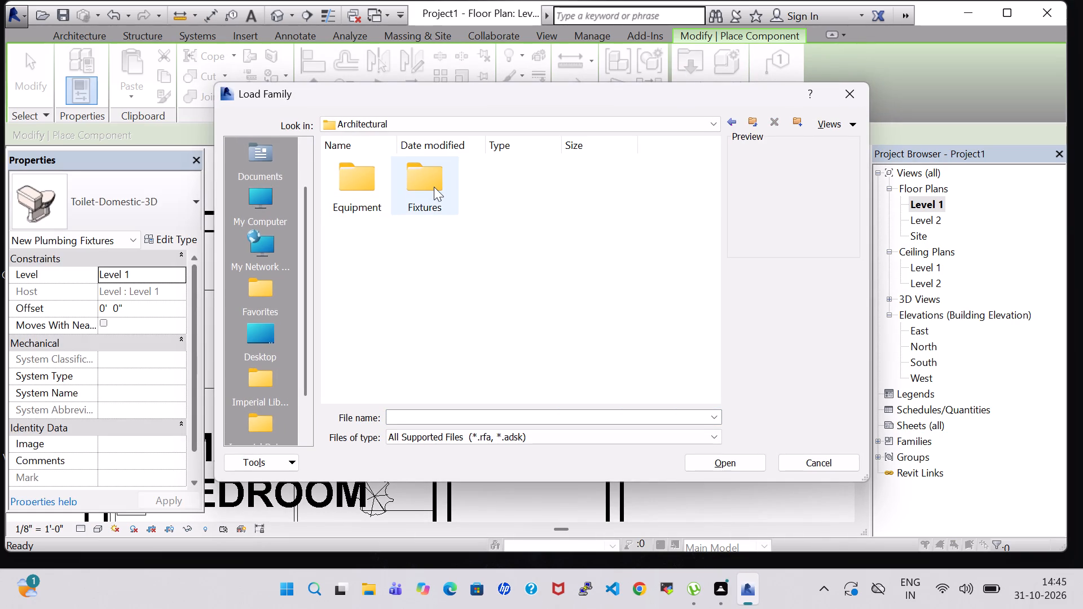
{"action": "double_click", "coordinate": [437, 187]}
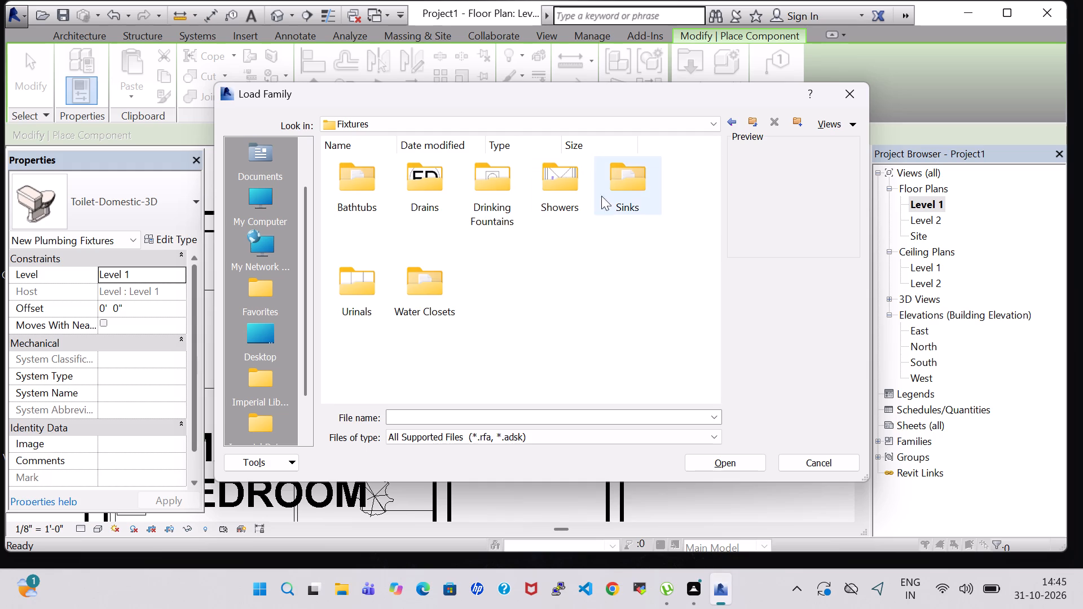
{"action": "double_click", "coordinate": [639, 193]}
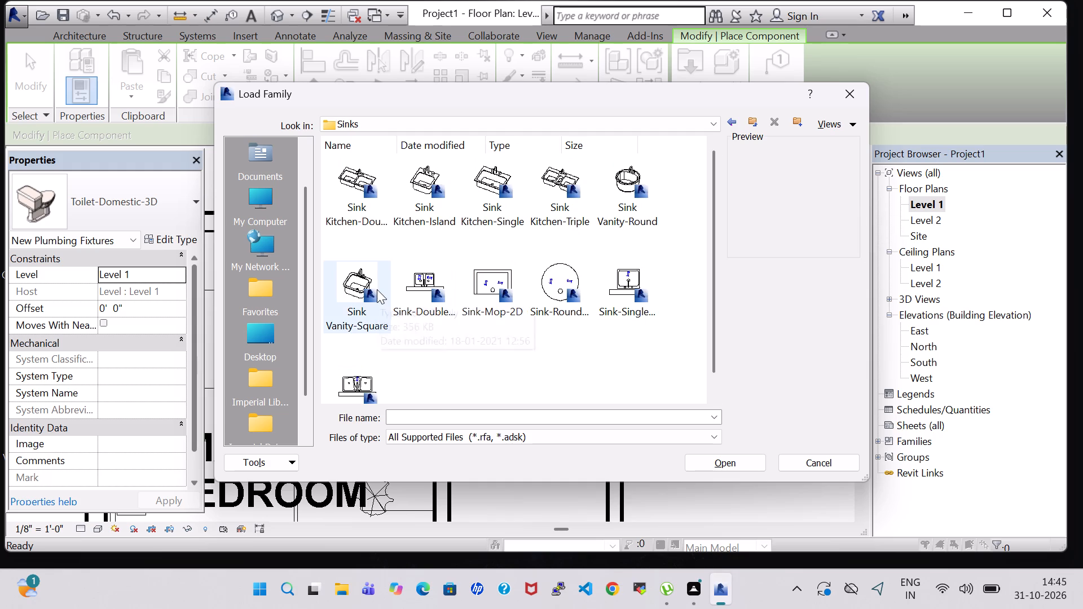
{"action": "left_click", "coordinate": [377, 289]}
{"action": "left_click", "coordinate": [741, 460]}
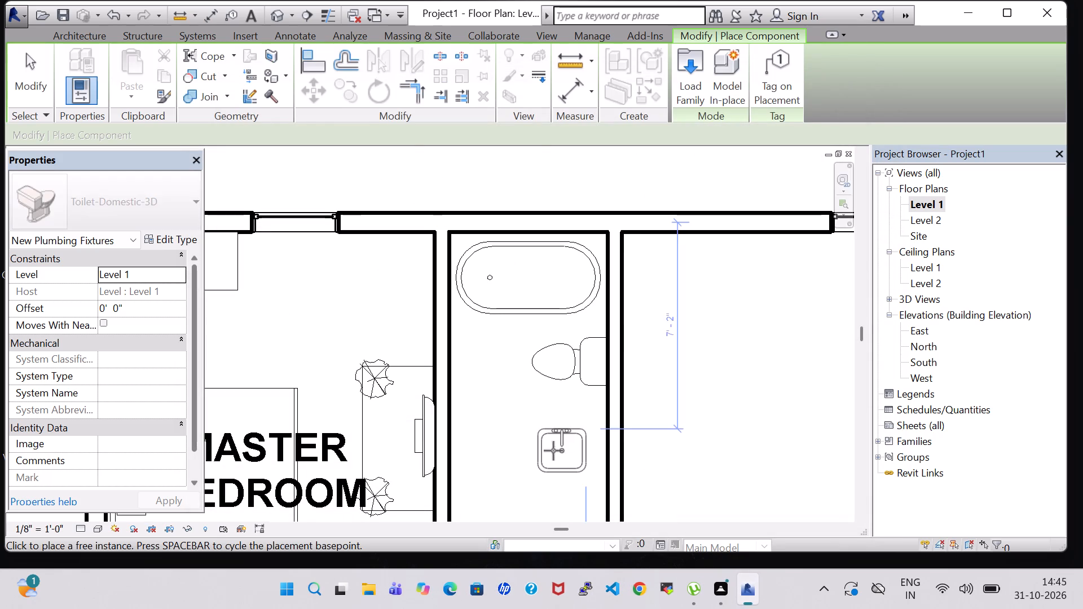
Place the 20" x 18" vanity sink below the toilet, rotated so its faucet side sits against the same bathroom wall.
{"action": "key", "text": "space"}
{"action": "key", "text": "space"}
{"action": "key", "text": "space"}
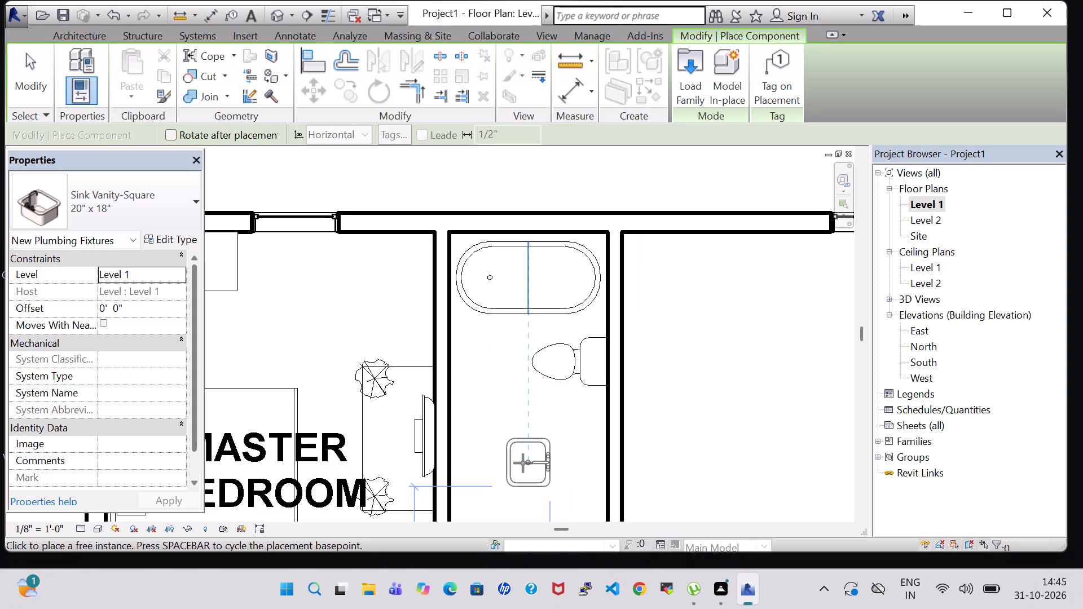
{"action": "scroll", "coordinate": [523, 463], "scroll_direction": "down", "scroll_amount": 4}
{"action": "middle_click_drag", "start_coordinate": [523, 463], "coordinate": [524, 380]}
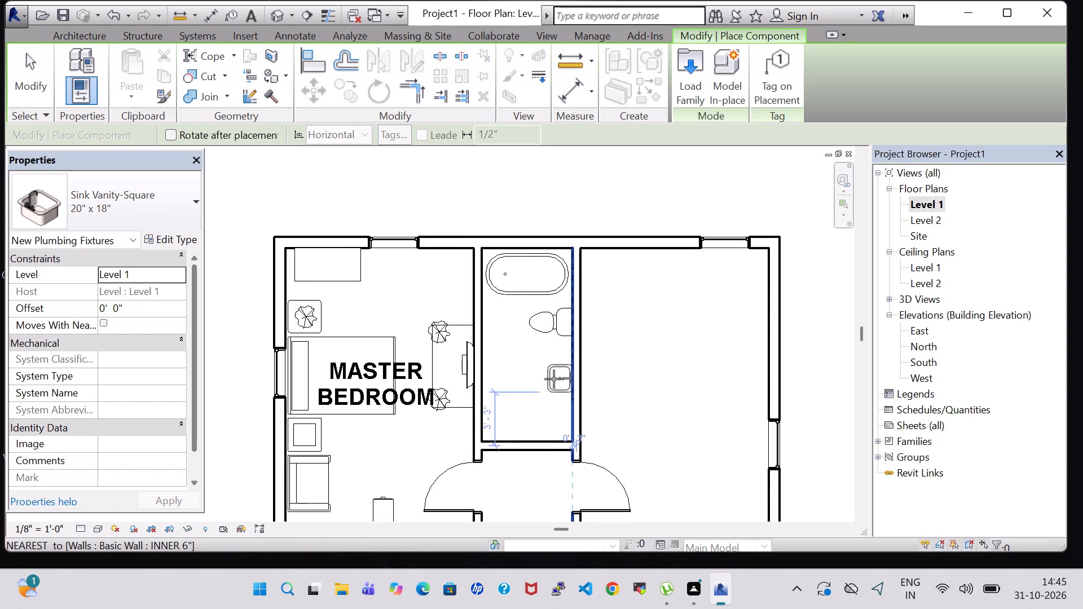
{"action": "scroll", "coordinate": [558, 379], "scroll_direction": "up", "scroll_amount": 7}
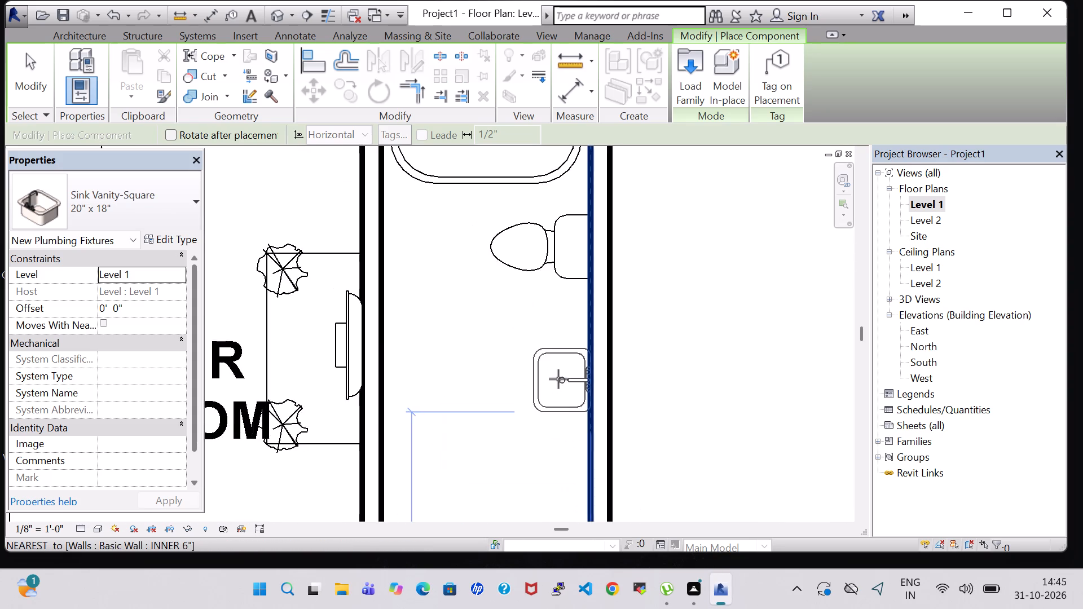
{"action": "left_click", "coordinate": [560, 373]}
{"action": "key", "text": "Escape"}
{"action": "key", "text": "Escape"}
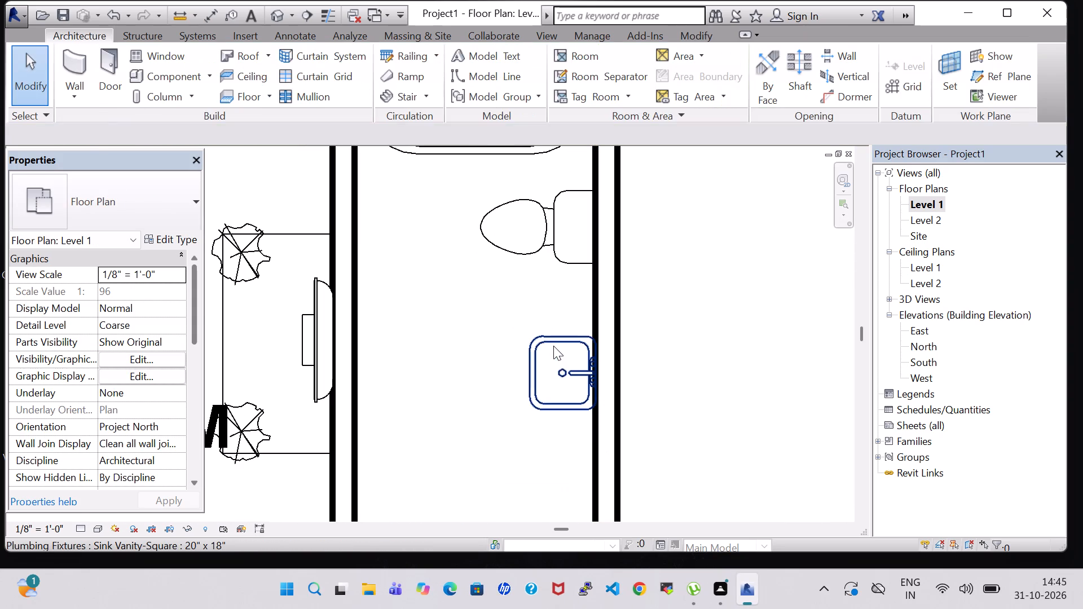
{"action": "left_click", "coordinate": [553, 346]}
{"action": "left_click", "coordinate": [441, 307]}
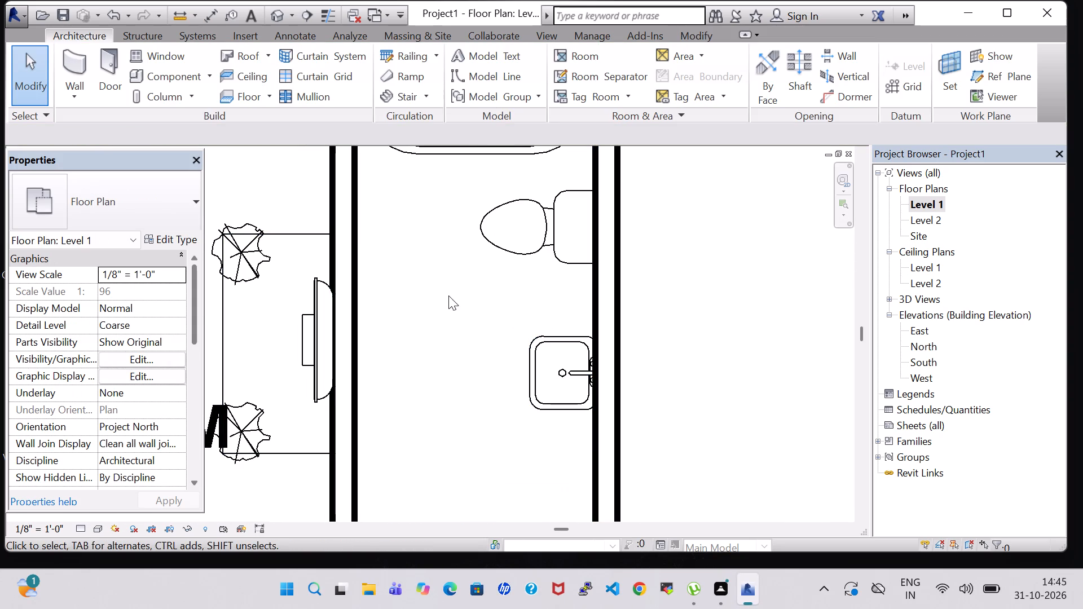
Examine the bathroom's tub, toilet and sink in the 3D view, up close and within the whole house.
{"action": "left_click", "coordinate": [280, 12]}
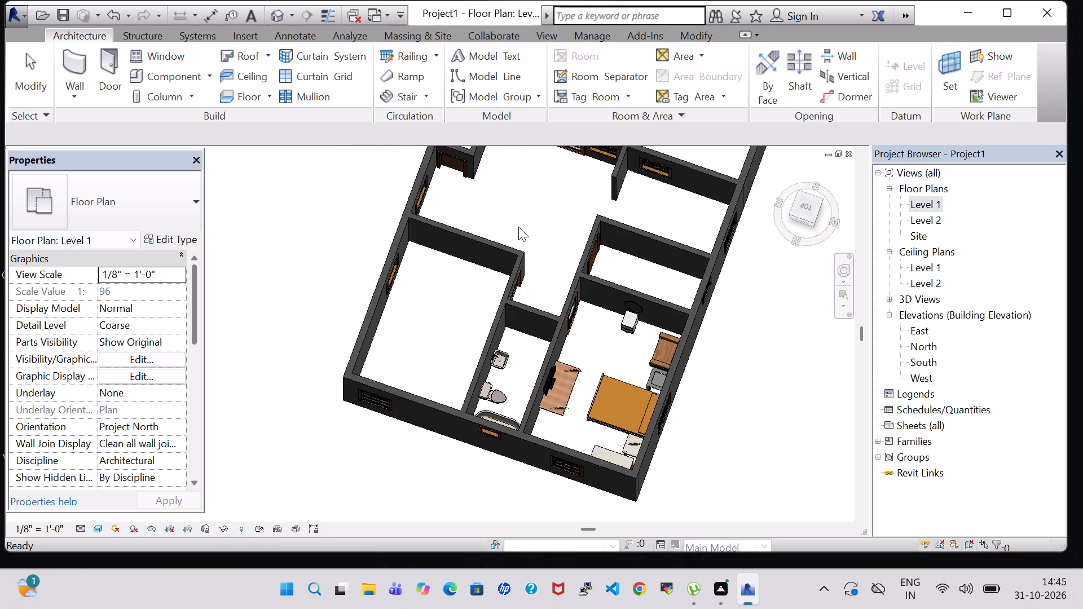
{"action": "scroll", "coordinate": [585, 283], "scroll_direction": "down", "scroll_amount": 1}
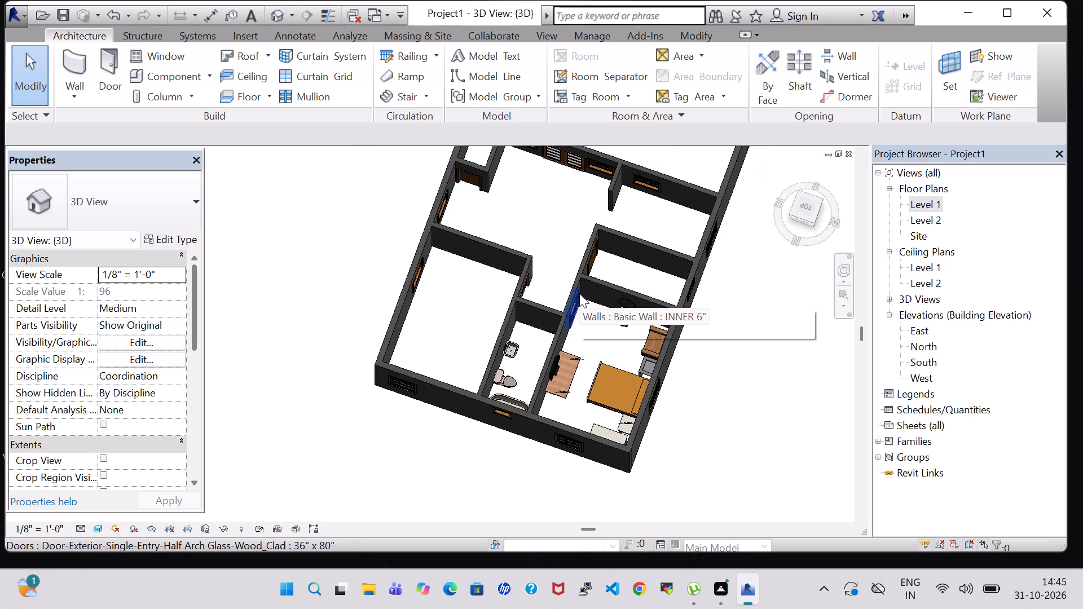
{"action": "scroll", "coordinate": [579, 293], "scroll_direction": "up", "scroll_amount": 5}
{"action": "middle_click_drag", "start_coordinate": [578, 293], "coordinate": [492, 382], "text": "shift"}
{"action": "scroll", "coordinate": [446, 286], "scroll_direction": "up", "scroll_amount": 1}
{"action": "middle_click_drag", "start_coordinate": [401, 283], "coordinate": [277, 196], "text": "shift"}
{"action": "scroll", "coordinate": [386, 283], "scroll_direction": "up", "scroll_amount": 1}
{"action": "middle_click_drag", "start_coordinate": [327, 213], "coordinate": [382, 415]}
{"action": "scroll", "coordinate": [382, 415], "scroll_direction": "up", "scroll_amount": 1}
{"action": "middle_click_drag", "start_coordinate": [425, 278], "coordinate": [392, 171], "text": "shift"}
{"action": "middle_click_drag", "start_coordinate": [477, 213], "coordinate": [489, 274], "text": "shift"}
{"action": "scroll", "coordinate": [486, 269], "scroll_direction": "up", "scroll_amount": 4}
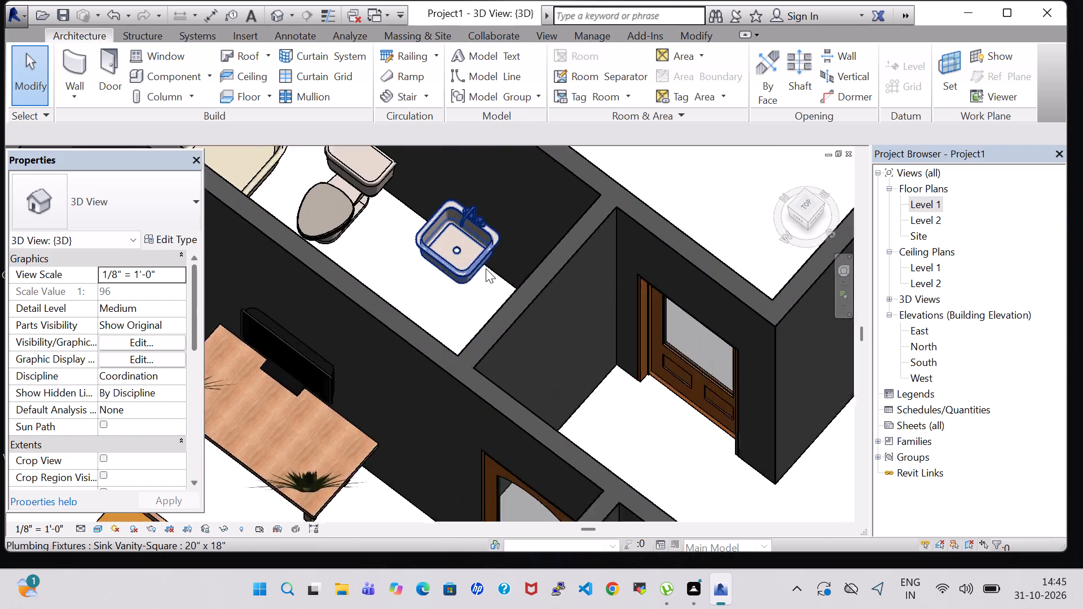
{"action": "scroll", "coordinate": [486, 268], "scroll_direction": "up", "scroll_amount": 3}
{"action": "middle_click_drag", "start_coordinate": [471, 315], "coordinate": [469, 254]}
{"action": "middle_click_drag", "start_coordinate": [487, 292], "coordinate": [494, 316], "text": "shift"}
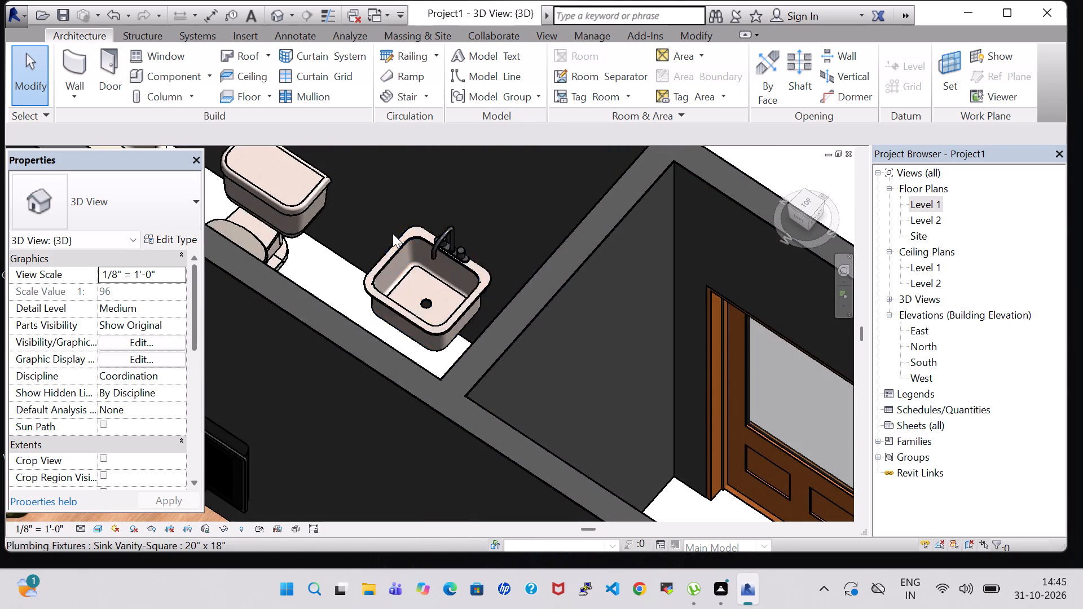
{"action": "middle_click_drag", "start_coordinate": [398, 233], "coordinate": [614, 318]}
{"action": "middle_click_drag", "start_coordinate": [464, 207], "coordinate": [463, 306], "text": "shift"}
{"action": "middle_click_drag", "start_coordinate": [461, 309], "coordinate": [481, 308]}
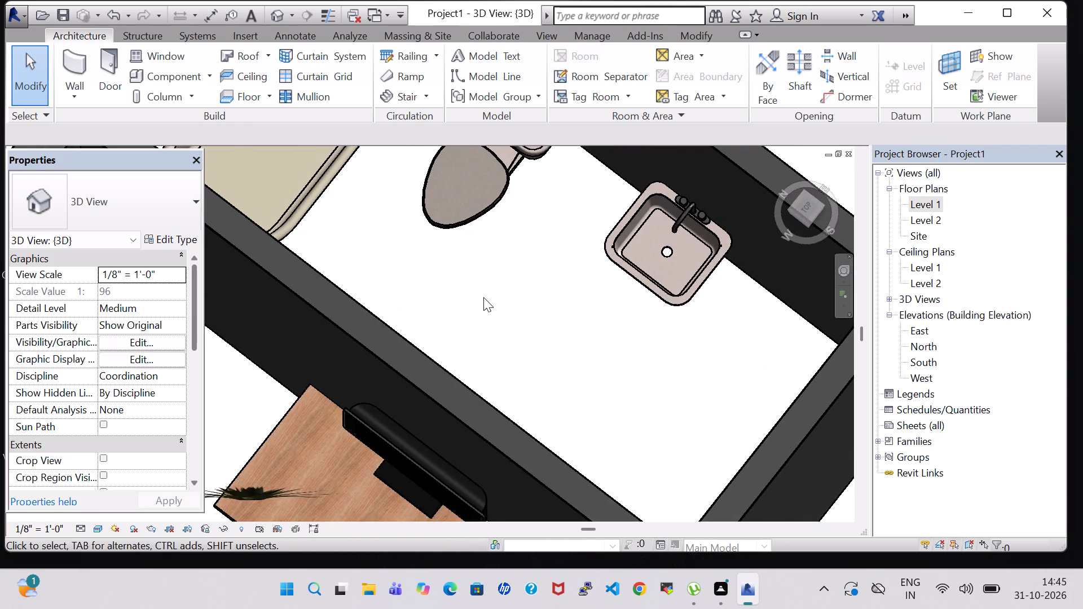
{"action": "scroll", "coordinate": [477, 294], "scroll_direction": "down", "scroll_amount": 4}
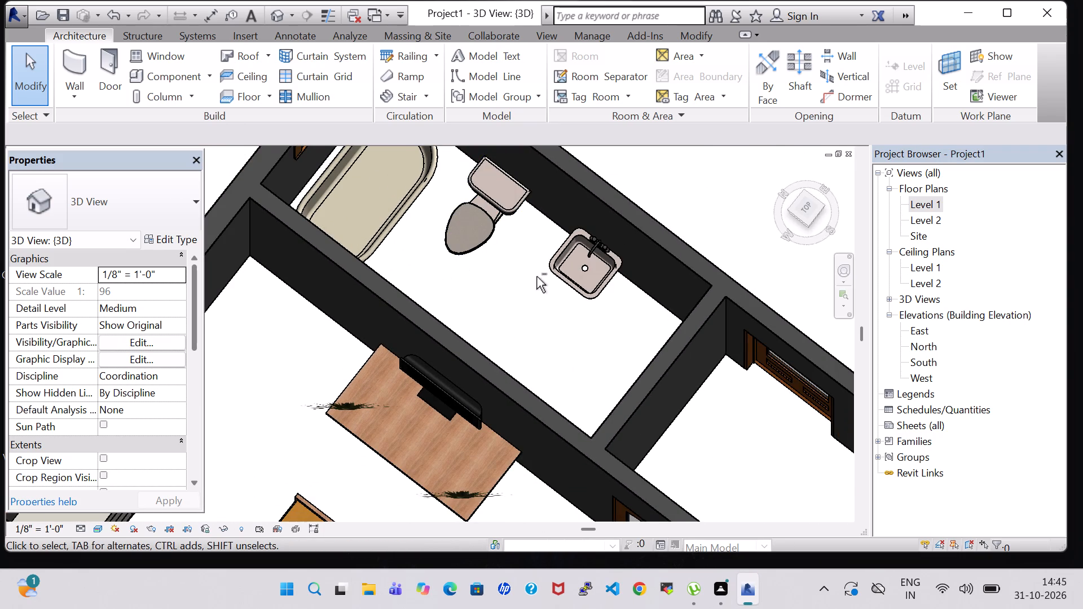
{"action": "middle_click_drag", "start_coordinate": [507, 294], "coordinate": [495, 301], "text": "shift"}
{"action": "middle_click", "coordinate": [518, 249], "text": "shift"}
{"action": "middle_click_drag", "start_coordinate": [518, 249], "coordinate": [471, 265], "text": "shift"}
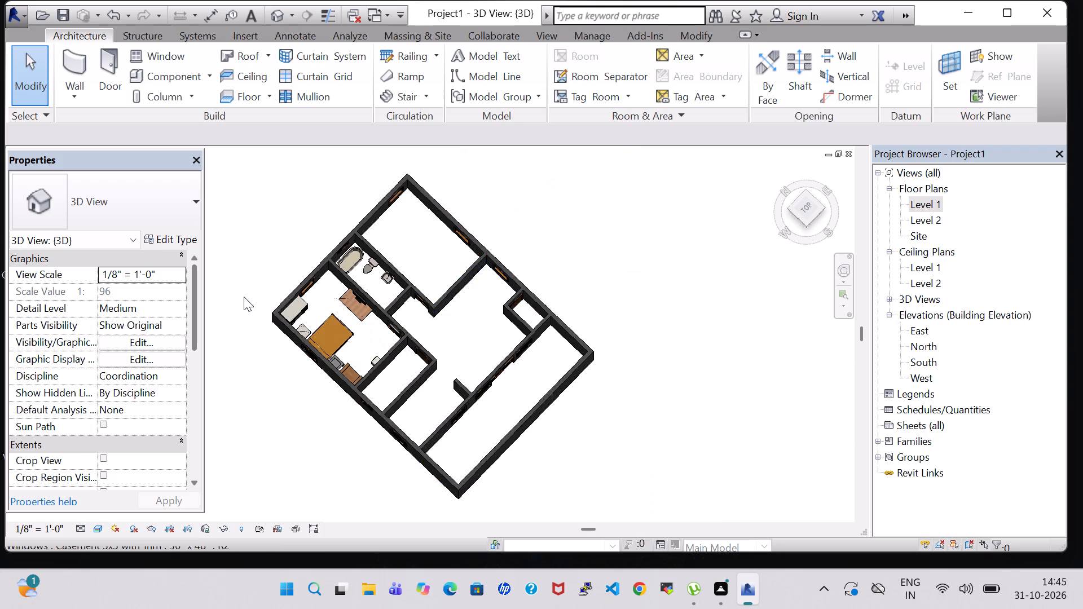
Examine the bathroom fixtures and the adjoining master bedroom furniture up close from above in the 3D view.
{"action": "scroll", "coordinate": [244, 297], "scroll_direction": "up", "scroll_amount": 4}
{"action": "middle_click_drag", "start_coordinate": [677, 269], "coordinate": [579, 277], "text": "shift"}
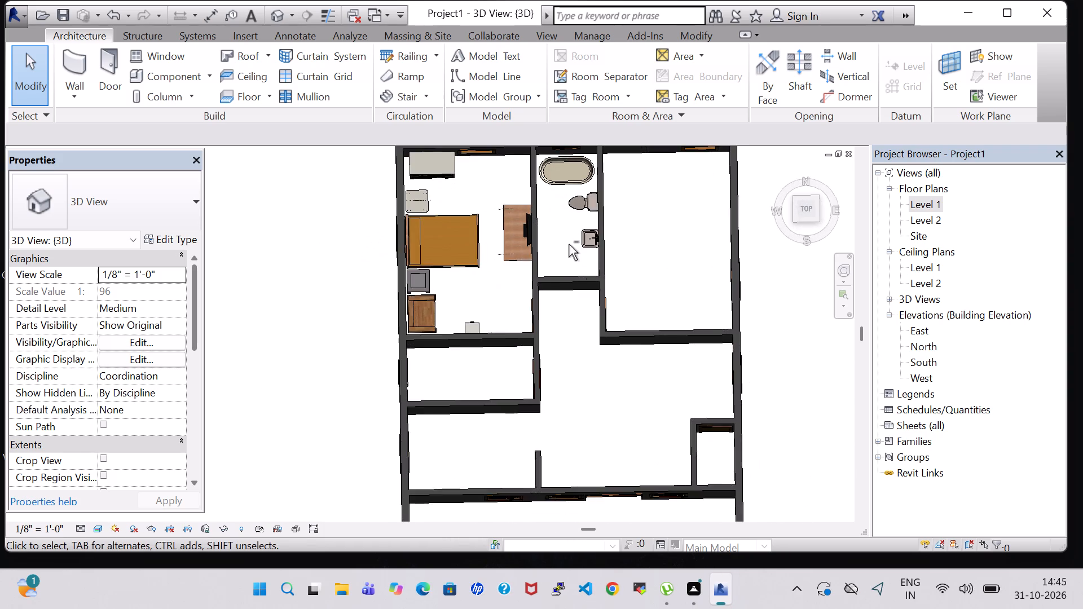
{"action": "scroll", "coordinate": [567, 241], "scroll_direction": "up", "scroll_amount": 6}
{"action": "middle_click_drag", "start_coordinate": [567, 235], "coordinate": [581, 378]}
{"action": "middle_click_drag", "start_coordinate": [581, 368], "coordinate": [581, 350], "text": "shift"}
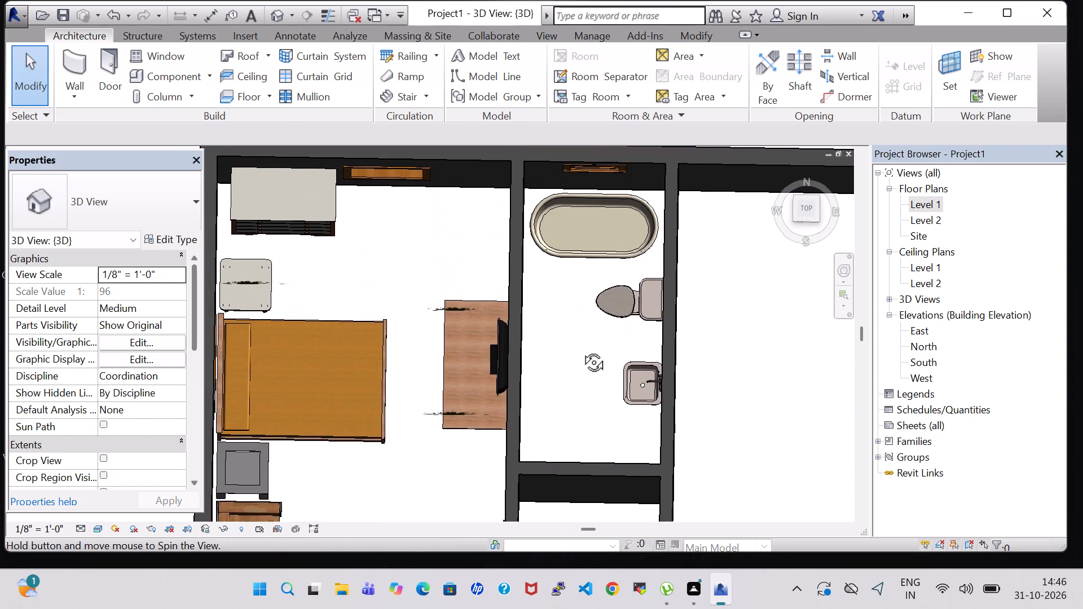
{"action": "middle_click_drag", "start_coordinate": [581, 350], "coordinate": [576, 310], "text": "shift"}
{"action": "scroll", "coordinate": [576, 310], "scroll_direction": "up", "scroll_amount": 7}
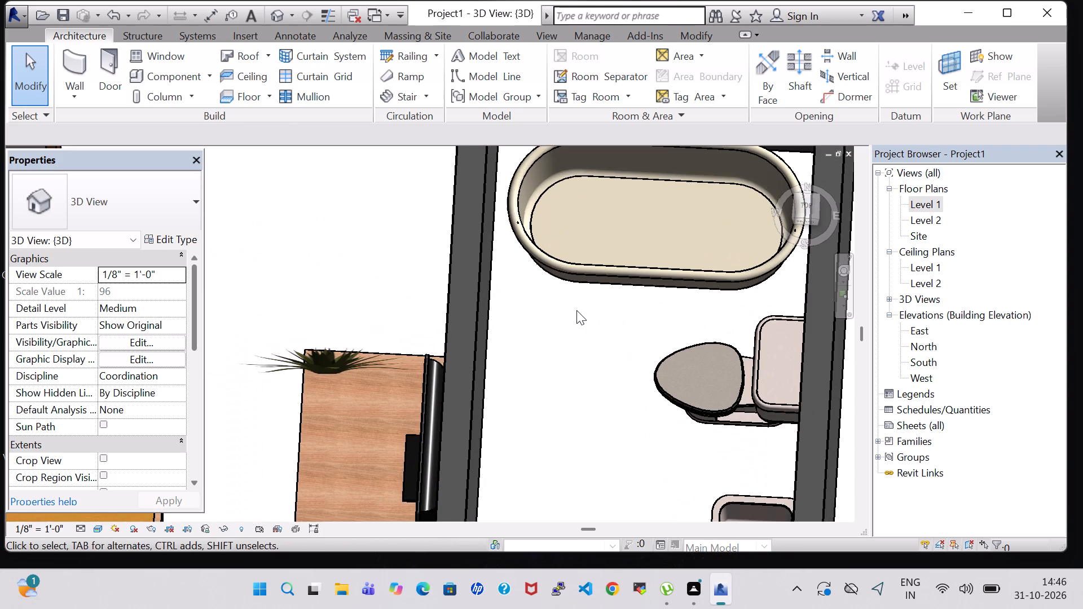
{"action": "middle_click_drag", "start_coordinate": [578, 317], "coordinate": [582, 347], "text": "shift"}
{"action": "middle_click", "coordinate": [582, 352], "text": "shift"}
{"action": "scroll", "coordinate": [582, 352], "scroll_direction": "down", "scroll_amount": 4}
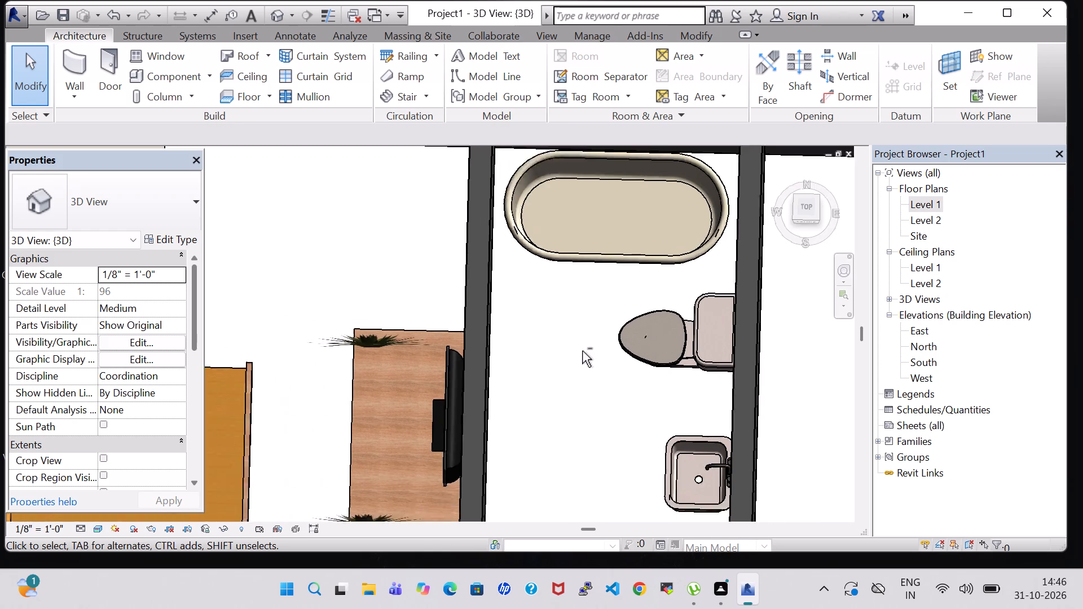
On the Level 1 plan, create a similar 24" x 48" Mirror-Ellipse from the master bedroom's mirror and place it on the bathroom wall behind the sink.
{"action": "double_click", "coordinate": [936, 206]}
{"action": "scroll", "coordinate": [627, 290], "scroll_direction": "down", "scroll_amount": 2}
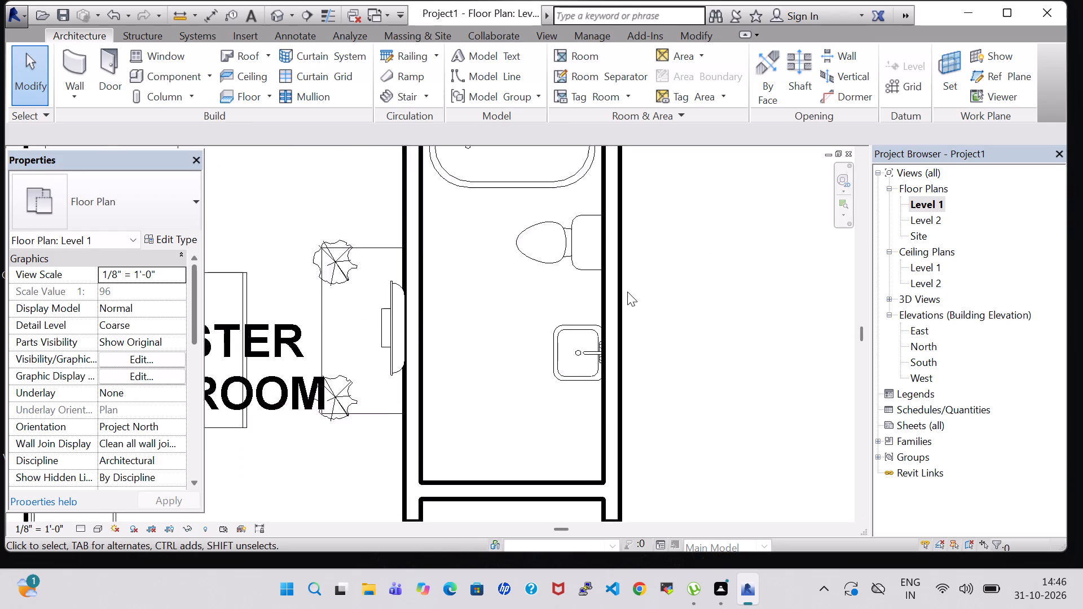
{"action": "scroll", "coordinate": [627, 292], "scroll_direction": "down", "scroll_amount": 7}
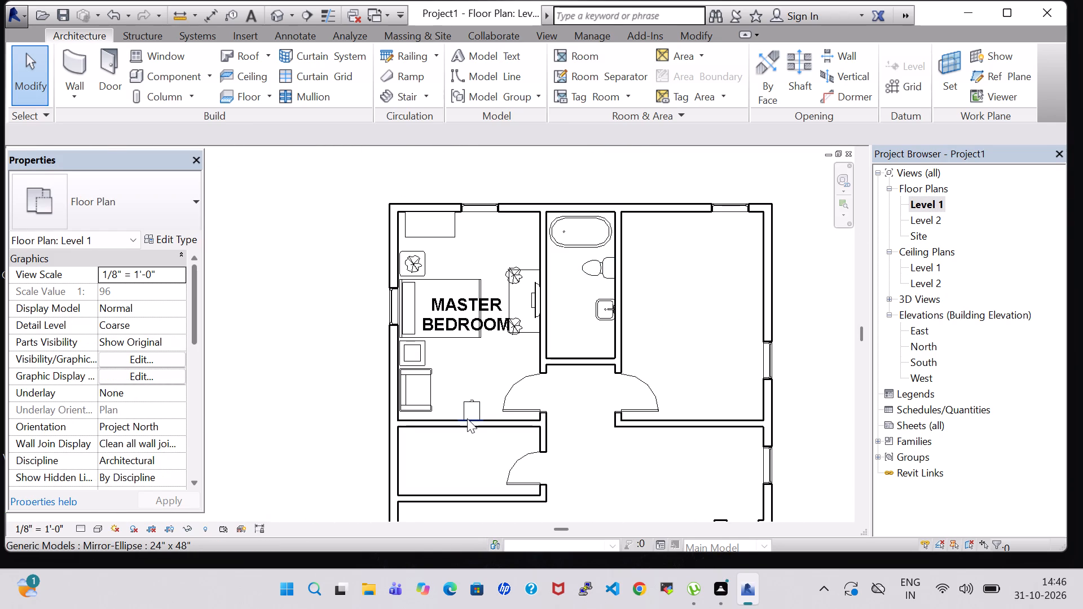
{"action": "scroll", "coordinate": [468, 422], "scroll_direction": "up", "scroll_amount": 9}
{"action": "left_click", "coordinate": [468, 414]}
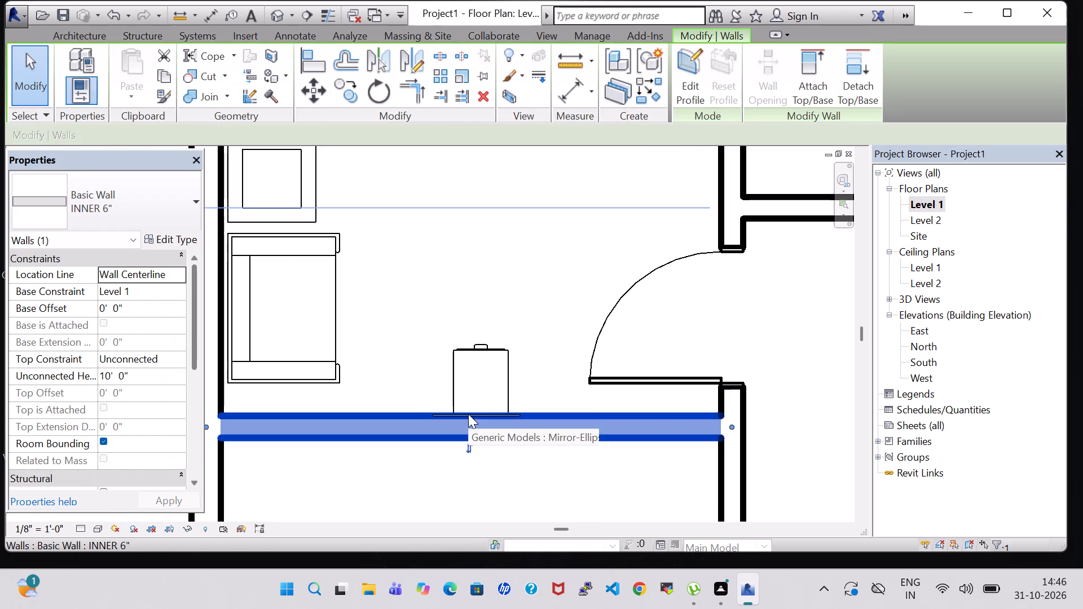
{"action": "left_click", "coordinate": [549, 307]}
{"action": "left_click", "coordinate": [509, 416]}
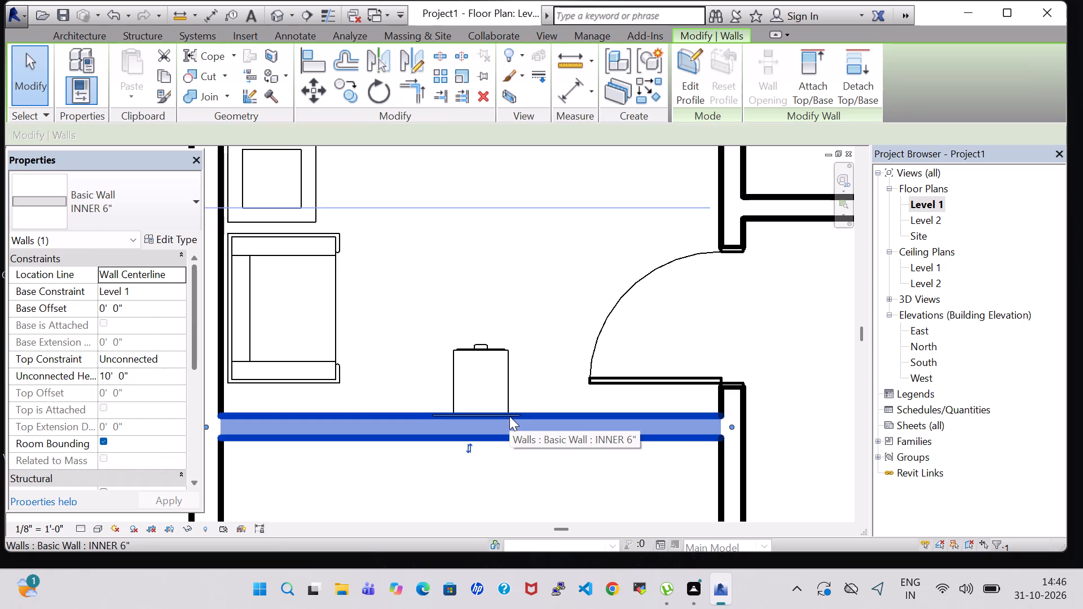
{"action": "scroll", "coordinate": [520, 383], "scroll_direction": "up", "scroll_amount": 8}
{"action": "left_click", "coordinate": [520, 383]}
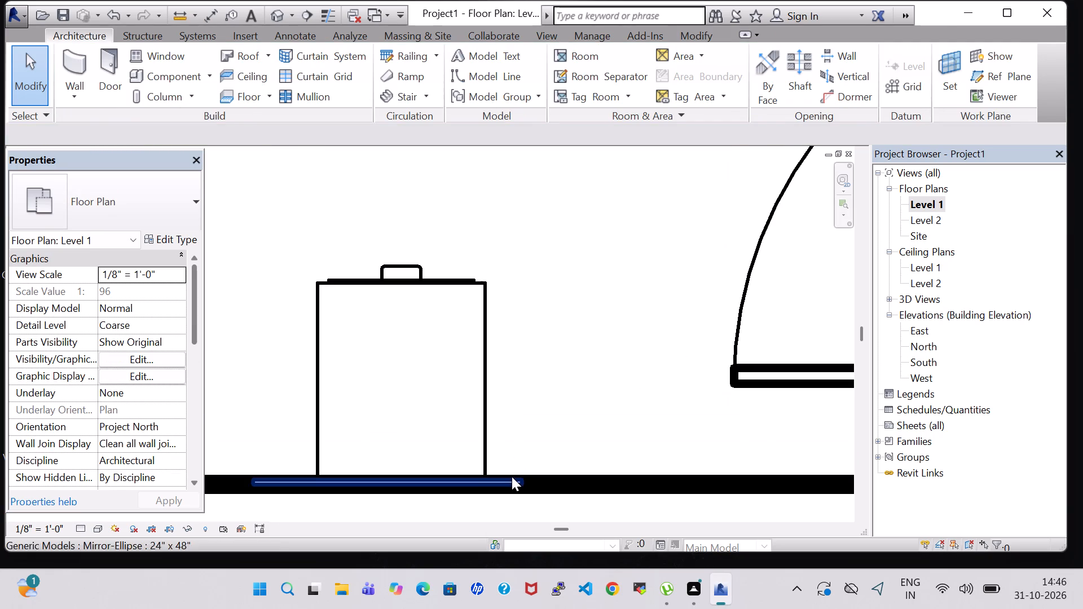
{"action": "left_click", "coordinate": [512, 479]}
{"action": "left_click", "coordinate": [522, 448]}
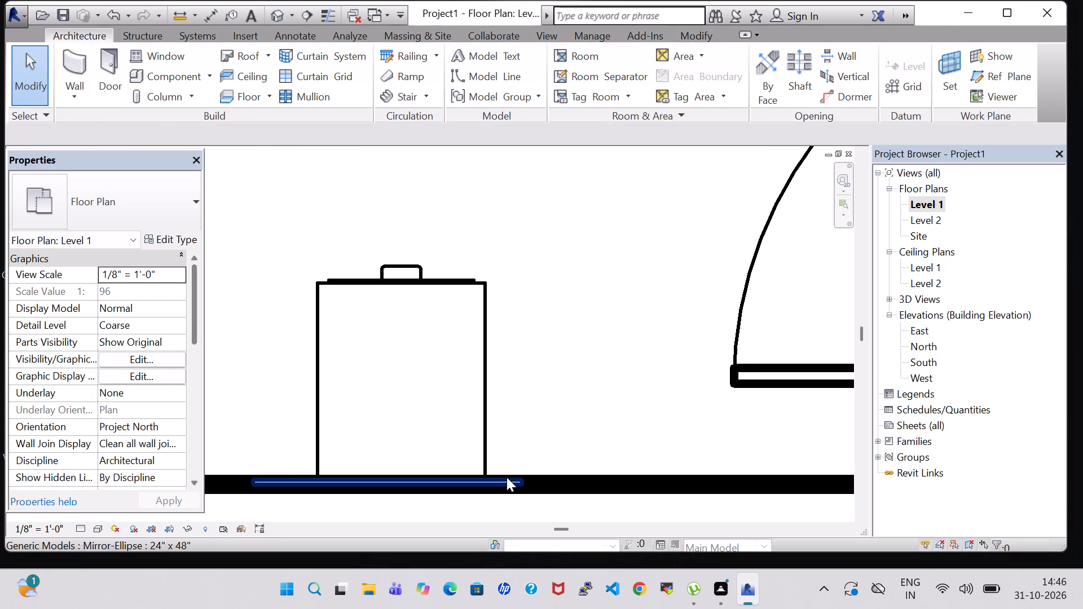
{"action": "left_click", "coordinate": [507, 480]}
{"action": "right_click", "coordinate": [507, 480]}
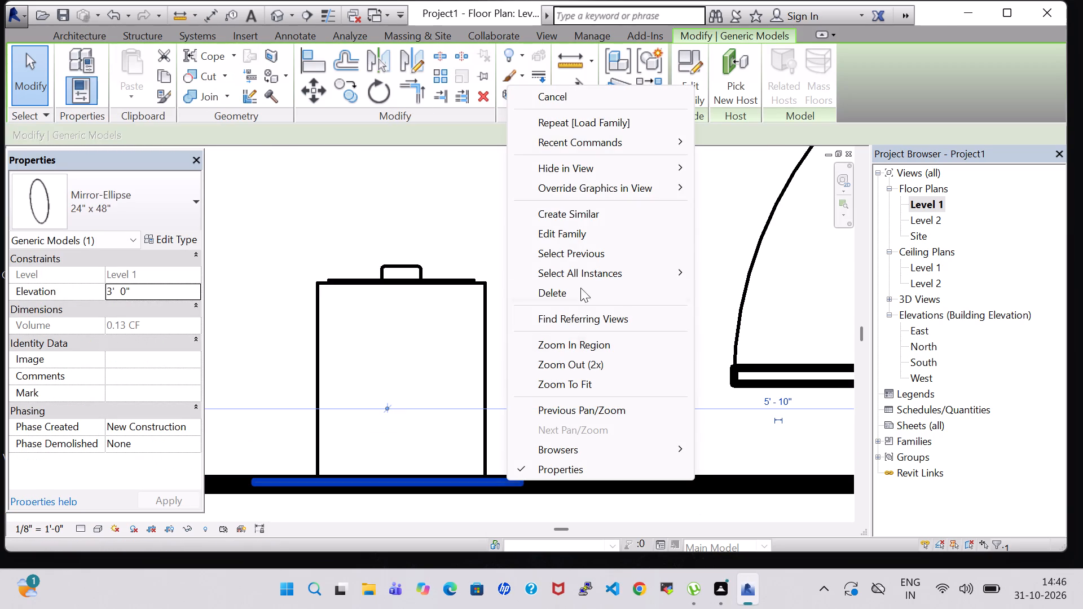
{"action": "left_click", "coordinate": [575, 217]}
{"action": "scroll", "coordinate": [580, 262], "scroll_direction": "down", "scroll_amount": 6}
{"action": "middle_click_drag", "start_coordinate": [682, 231], "coordinate": [496, 342]}
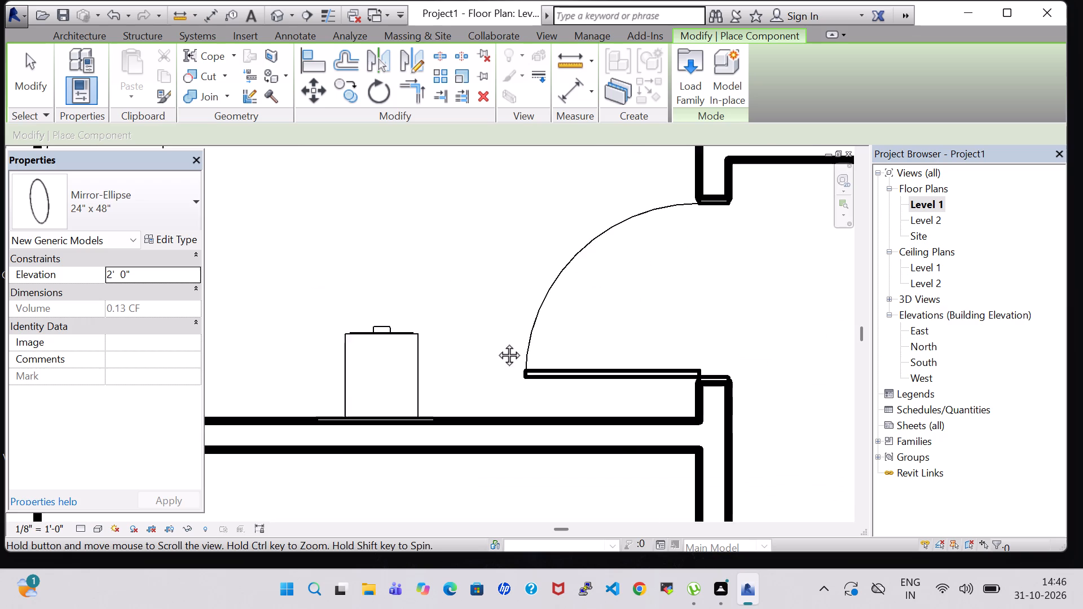
{"action": "middle_click_drag", "start_coordinate": [496, 342], "coordinate": [460, 384]}
{"action": "scroll", "coordinate": [520, 336], "scroll_direction": "down", "scroll_amount": 6}
{"action": "middle_click_drag", "start_coordinate": [737, 253], "coordinate": [615, 382]}
{"action": "scroll", "coordinate": [591, 311], "scroll_direction": "up", "scroll_amount": 3}
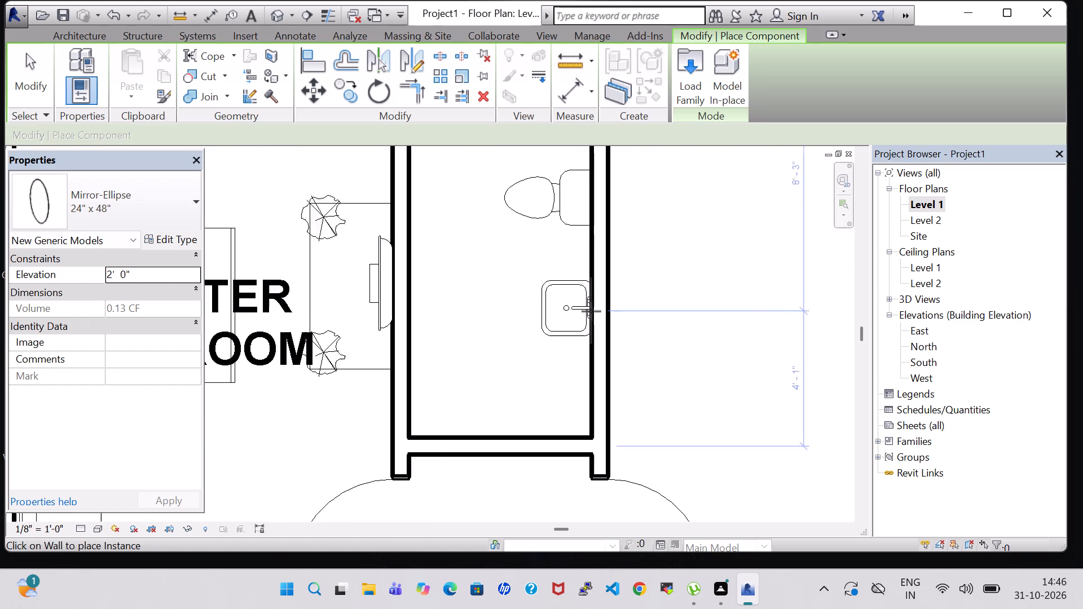
{"action": "scroll", "coordinate": [591, 311], "scroll_direction": "up", "scroll_amount": 8}
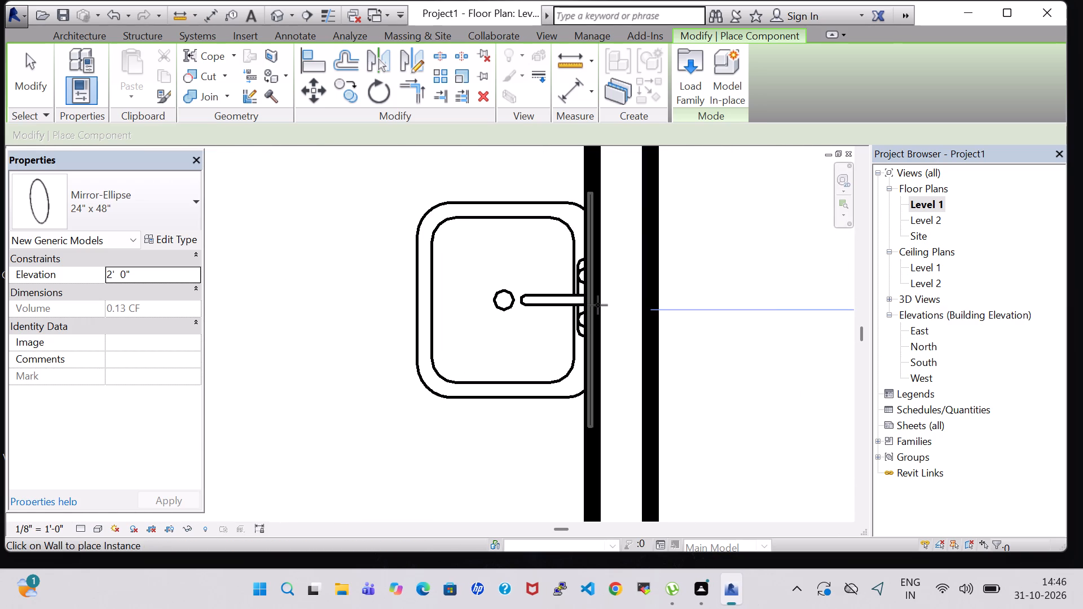
{"action": "left_click", "coordinate": [598, 306]}
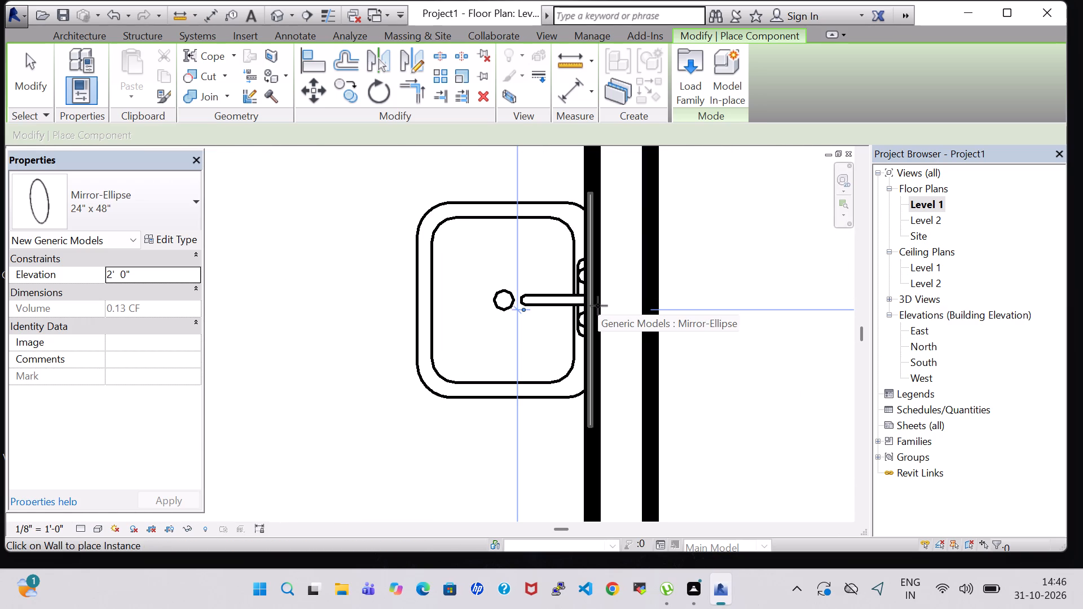
{"action": "key", "text": "Escape"}
{"action": "key", "text": "Escape"}
Set the elevation of the mirror behind the bathroom sink to 3' 5".
{"action": "left_click", "coordinate": [589, 303]}
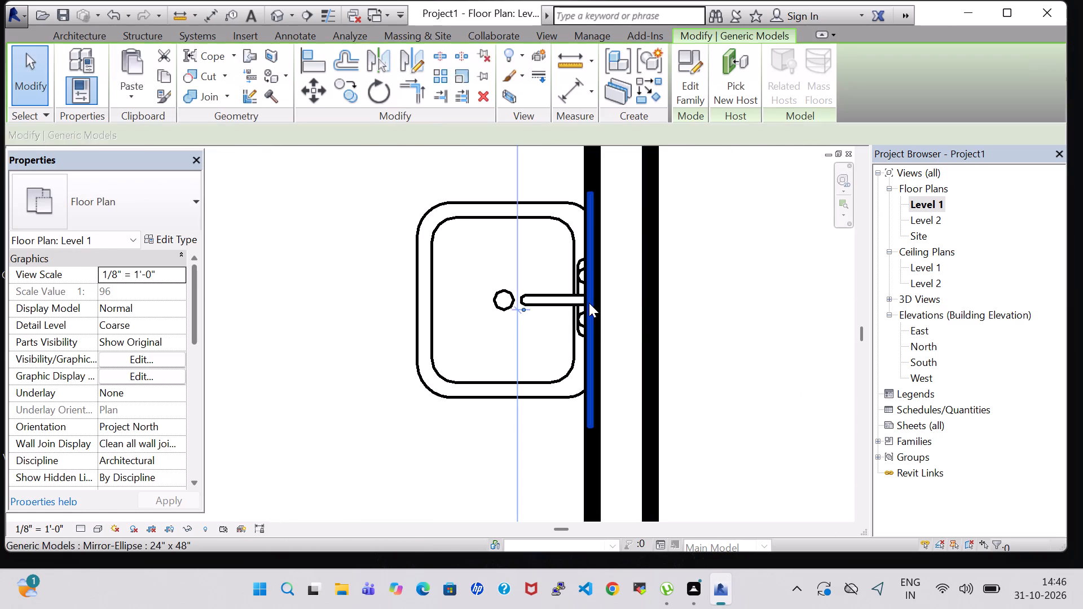
{"action": "left_click", "coordinate": [125, 292]}
{"action": "left_click", "coordinate": [111, 292]}
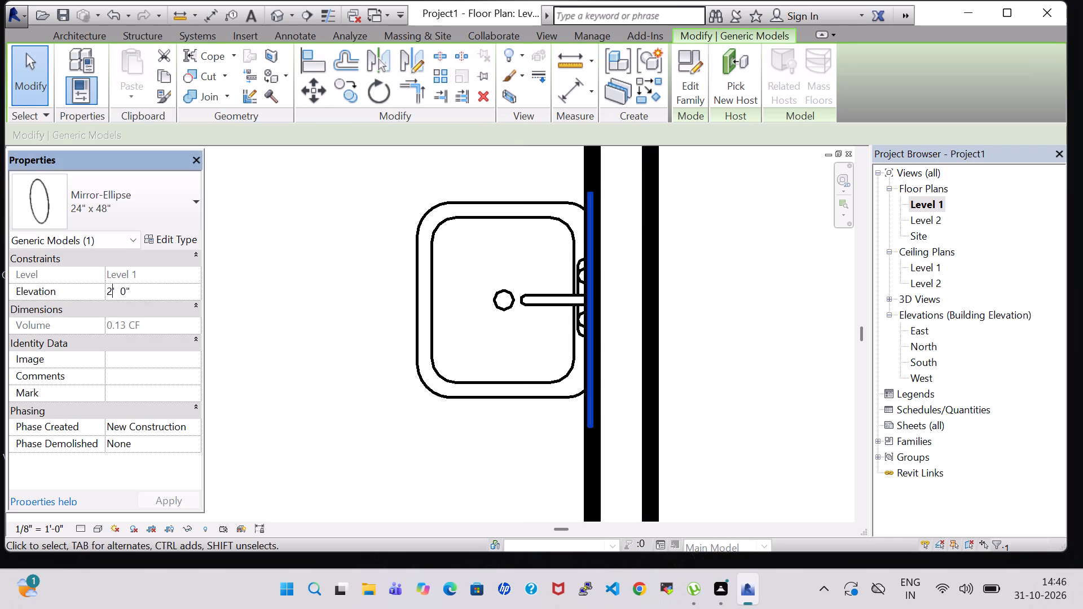
{"action": "key", "text": "BackSpace"}
{"action": "key", "text": "3"}
{"action": "left_click", "coordinate": [129, 298]}
{"action": "key", "text": "Left"}
{"action": "key", "text": "BackSpace"}
{"action": "key", "text": "5"}
{"action": "left_click", "coordinate": [179, 499]}
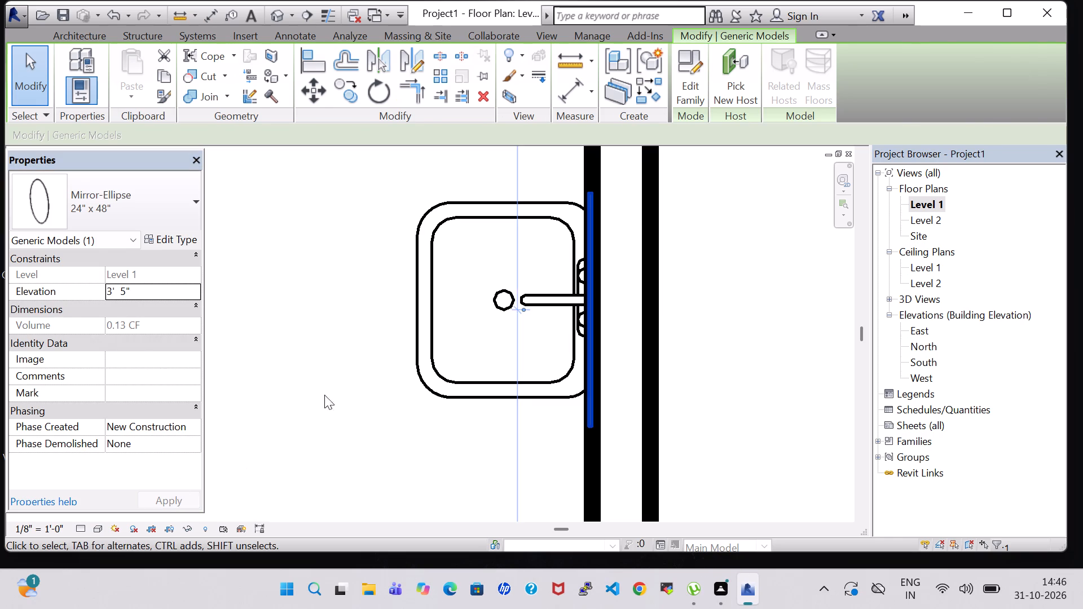
{"action": "left_click", "coordinate": [327, 358]}
Examine the new mirror's position above the bathroom sink in the 3D view.
{"action": "left_click", "coordinate": [278, 20]}
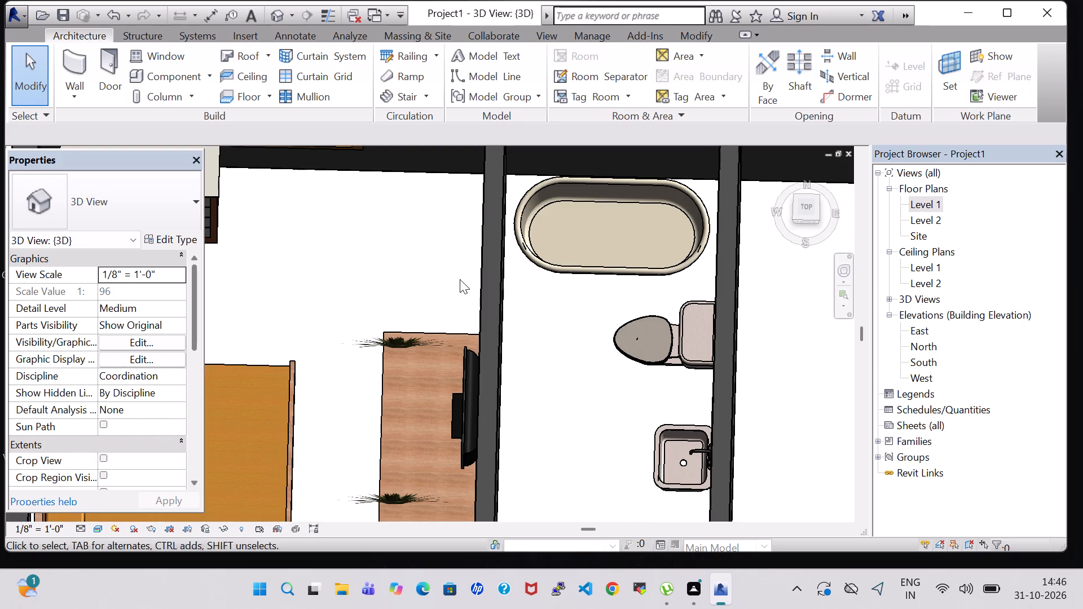
{"action": "scroll", "coordinate": [476, 292], "scroll_direction": "down", "scroll_amount": 3}
{"action": "middle_click_drag", "start_coordinate": [520, 427], "coordinate": [554, 394], "text": "shift"}
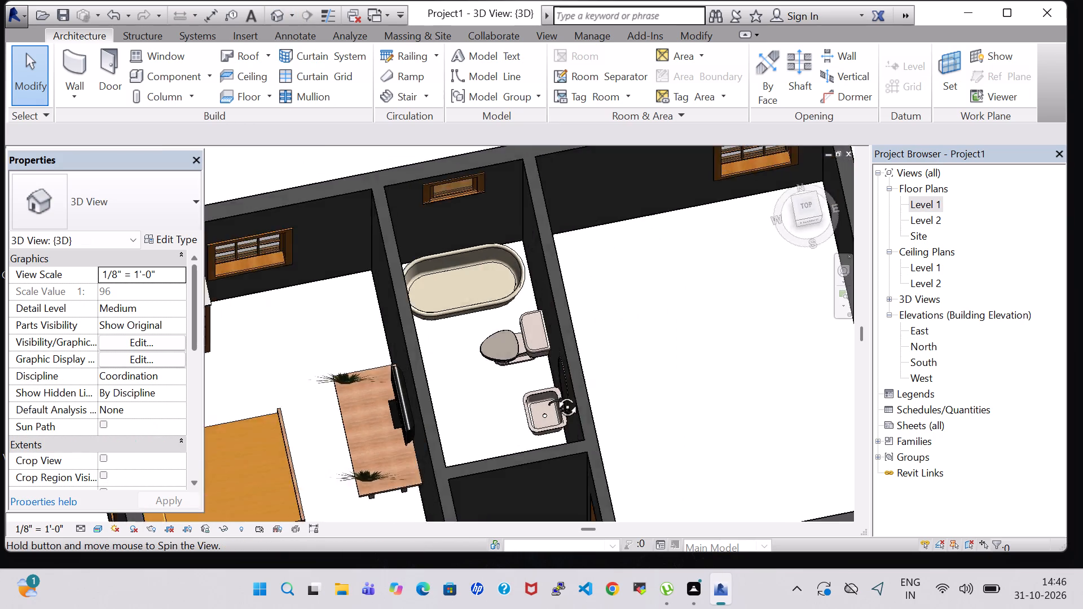
{"action": "middle_click_drag", "start_coordinate": [554, 394], "coordinate": [576, 381], "text": "shift"}
{"action": "scroll", "coordinate": [518, 382], "scroll_direction": "up", "scroll_amount": 7}
{"action": "middle_click_drag", "start_coordinate": [513, 381], "coordinate": [541, 381], "text": "shift"}
{"action": "middle_click_drag", "start_coordinate": [512, 395], "coordinate": [936, 271]}
{"action": "middle_click_drag", "start_coordinate": [564, 396], "coordinate": [672, 390], "text": "shift"}
{"action": "middle_click_drag", "start_coordinate": [420, 434], "coordinate": [582, 198]}
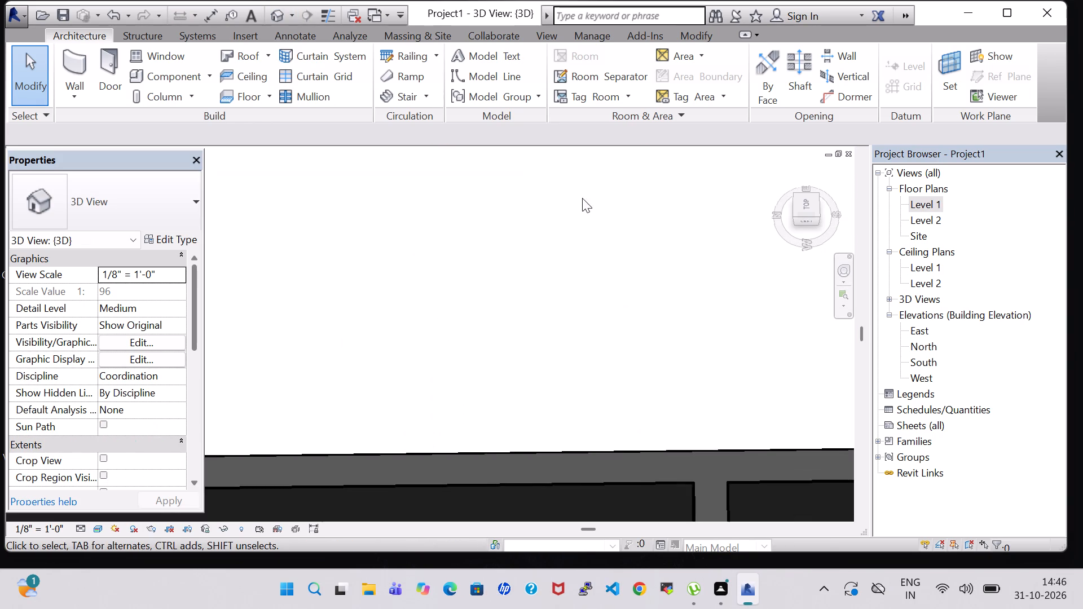
{"action": "scroll", "coordinate": [574, 235], "scroll_direction": "down", "scroll_amount": 4}
{"action": "middle_click_drag", "start_coordinate": [573, 400], "coordinate": [591, 283]}
{"action": "middle_click_drag", "start_coordinate": [557, 355], "coordinate": [547, 308]}
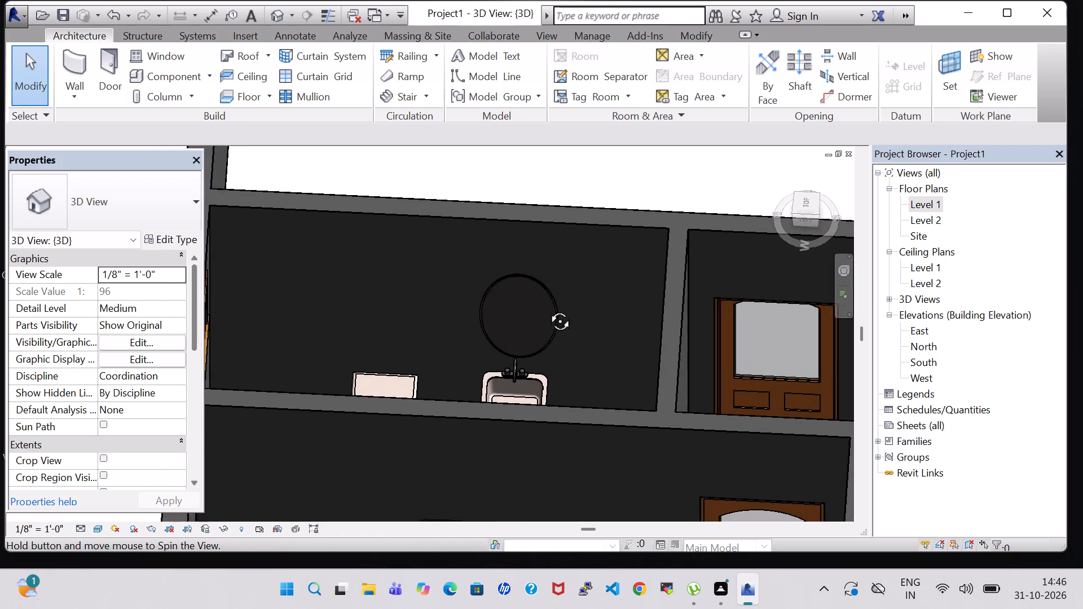
{"action": "middle_click_drag", "start_coordinate": [547, 308], "coordinate": [547, 304]}
{"action": "scroll", "coordinate": [546, 304], "scroll_direction": "up", "scroll_amount": 5}
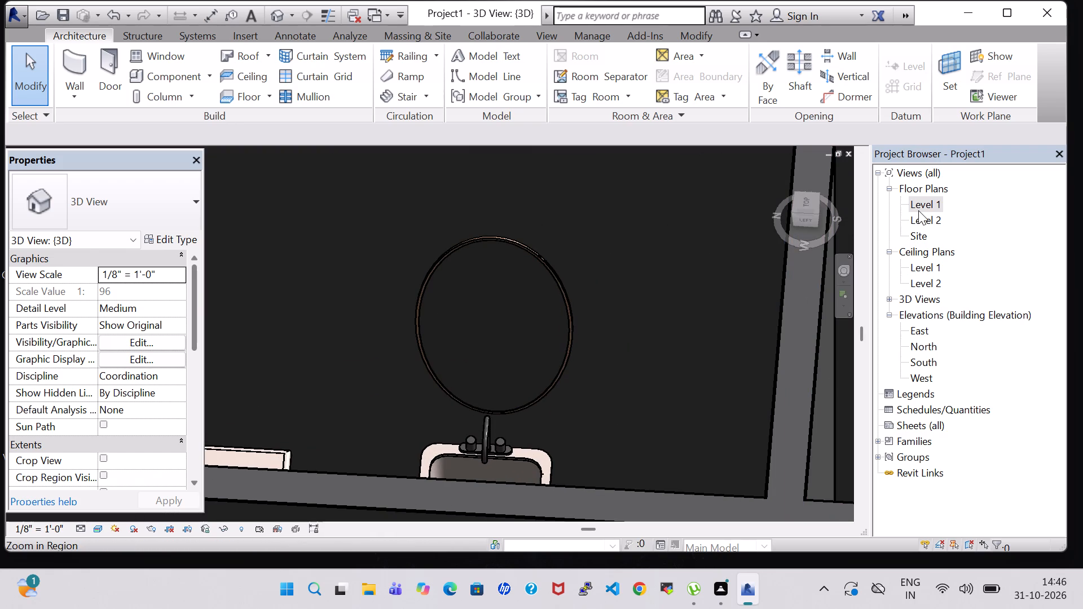
On the Level 1 plan, place a Single-Flush 30" x 80" door between master bedroom and bathroom, swinging into the bathroom, centred about 1' 9" from its lower wall.
{"action": "double_click", "coordinate": [918, 210]}
{"action": "scroll", "coordinate": [686, 352], "scroll_direction": "down", "scroll_amount": 5}
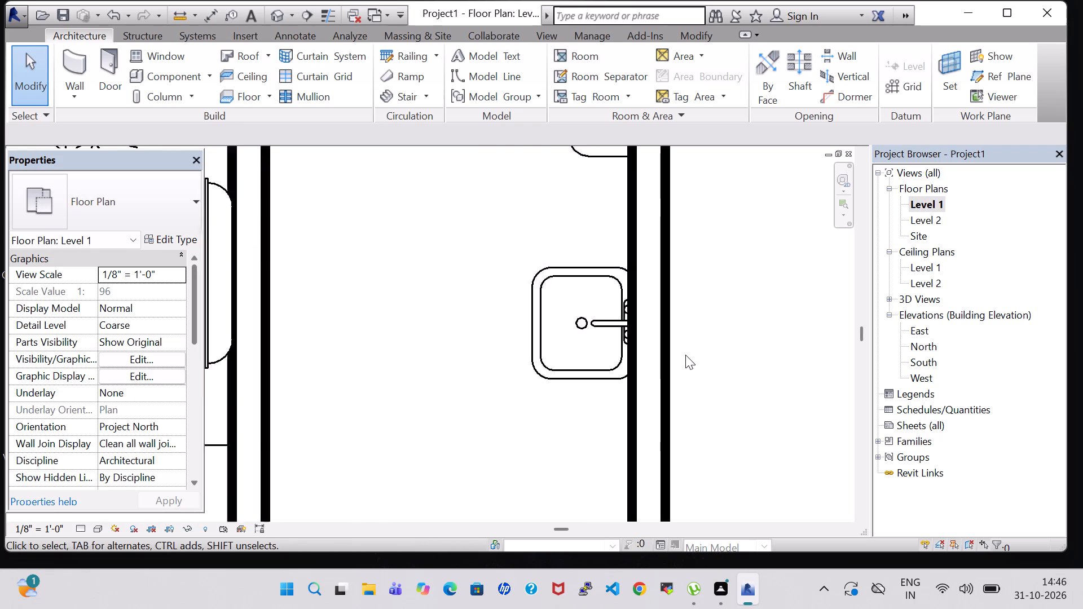
{"action": "scroll", "coordinate": [685, 355], "scroll_direction": "down", "scroll_amount": 6}
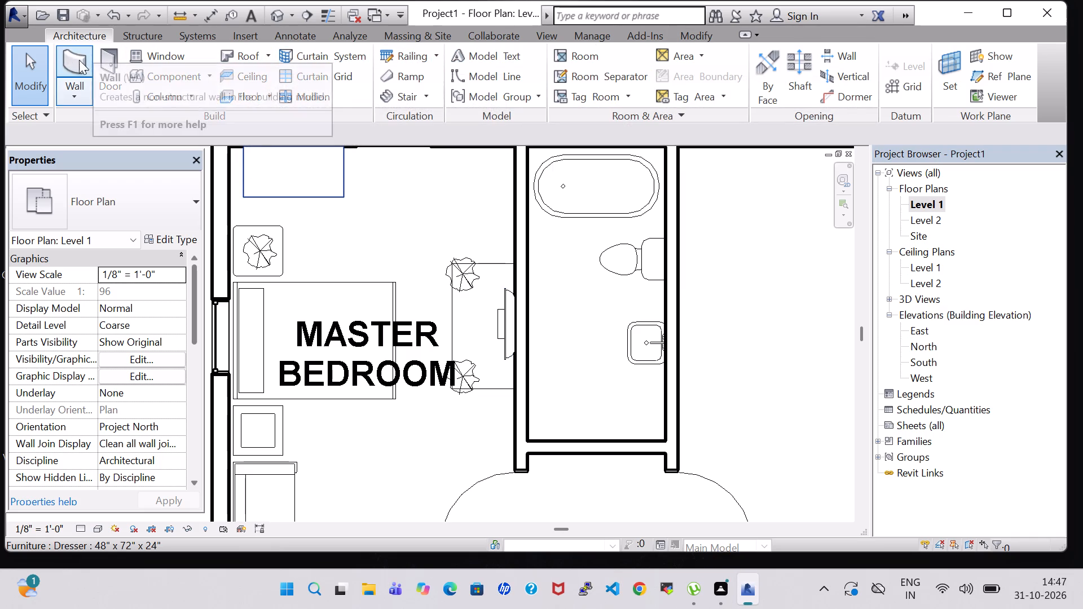
{"action": "left_click", "coordinate": [101, 65]}
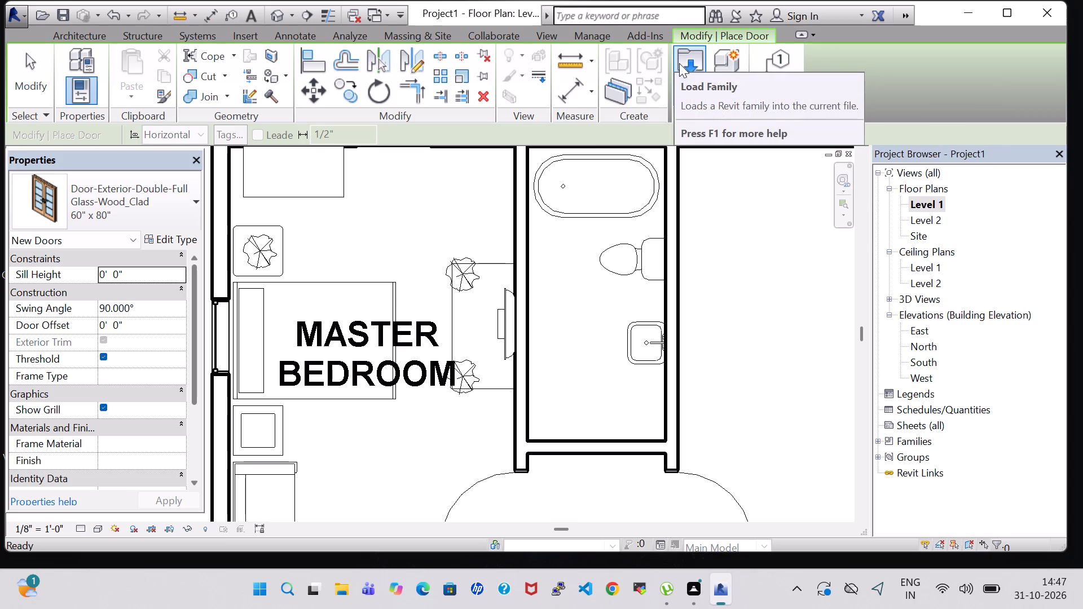
{"action": "left_click", "coordinate": [108, 211]}
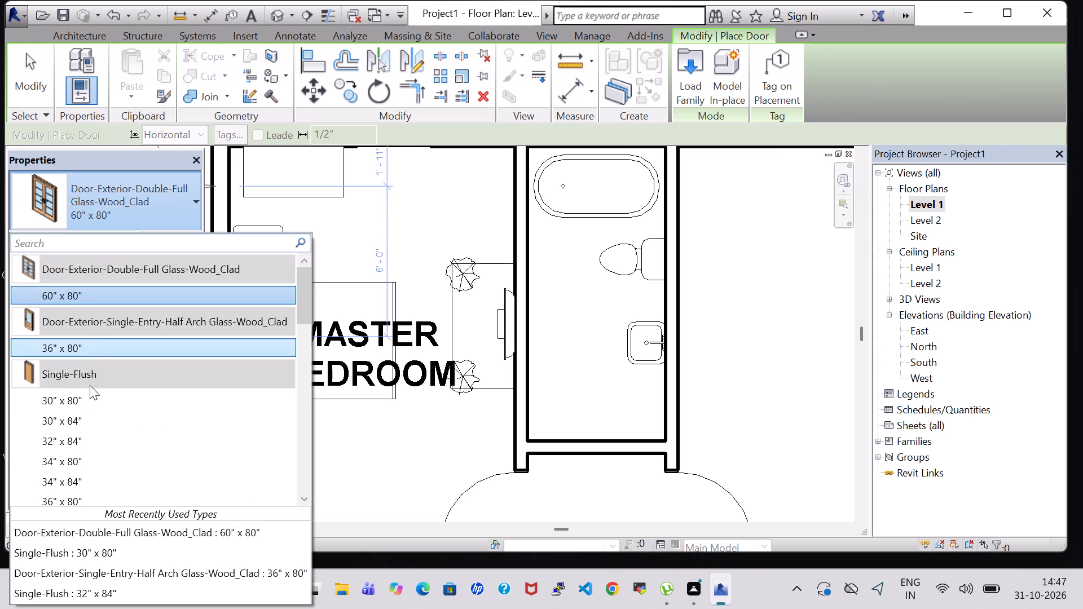
{"action": "left_click", "coordinate": [93, 401]}
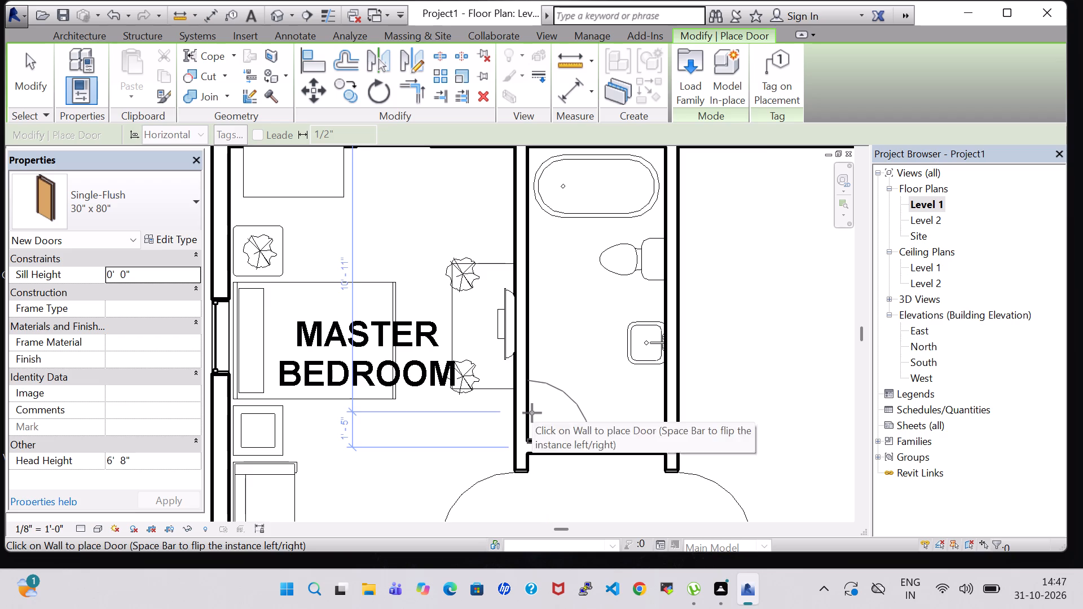
{"action": "left_click", "coordinate": [127, 212]}
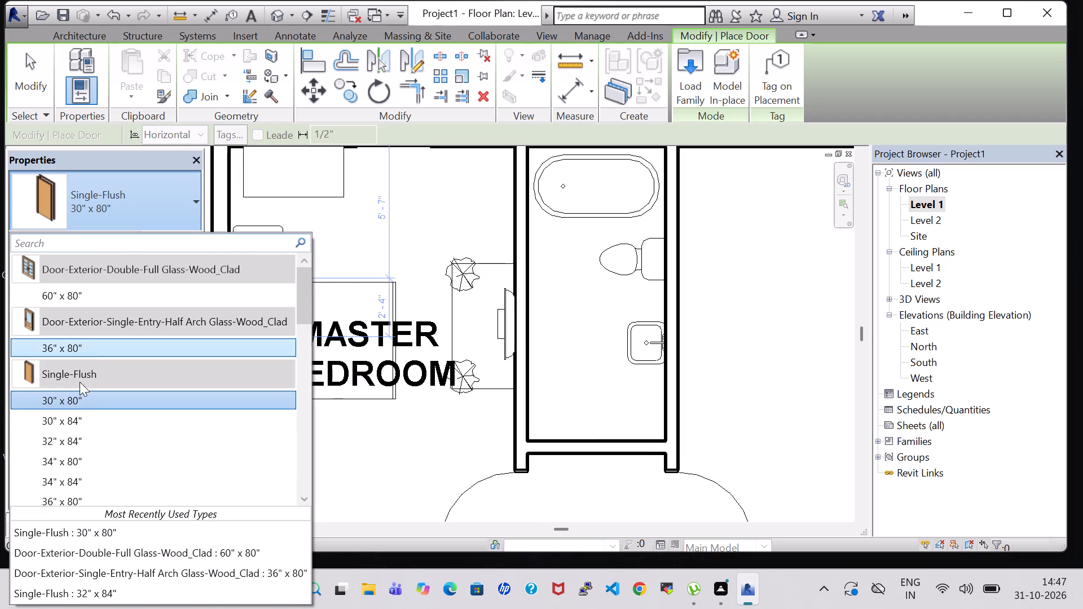
{"action": "left_click", "coordinate": [82, 405]}
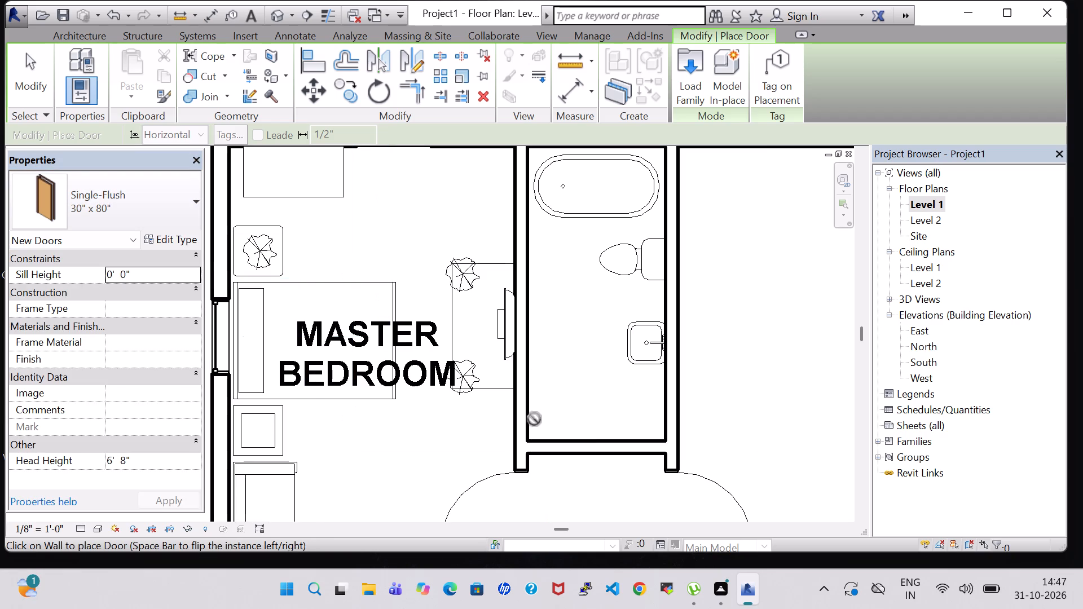
{"action": "scroll", "coordinate": [529, 418], "scroll_direction": "up", "scroll_amount": 6}
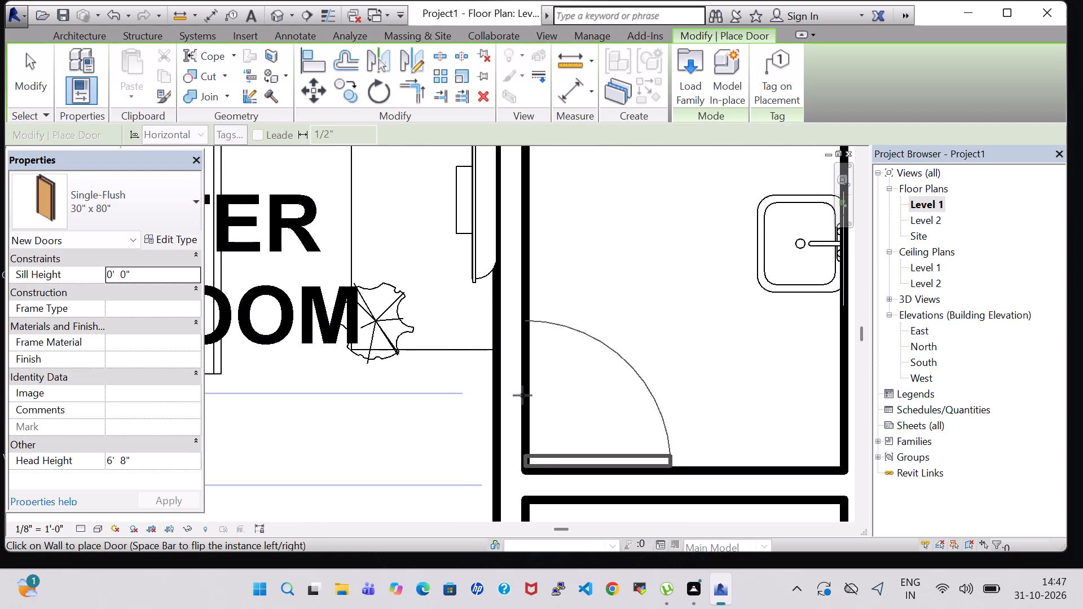
{"action": "left_click", "coordinate": [520, 383]}
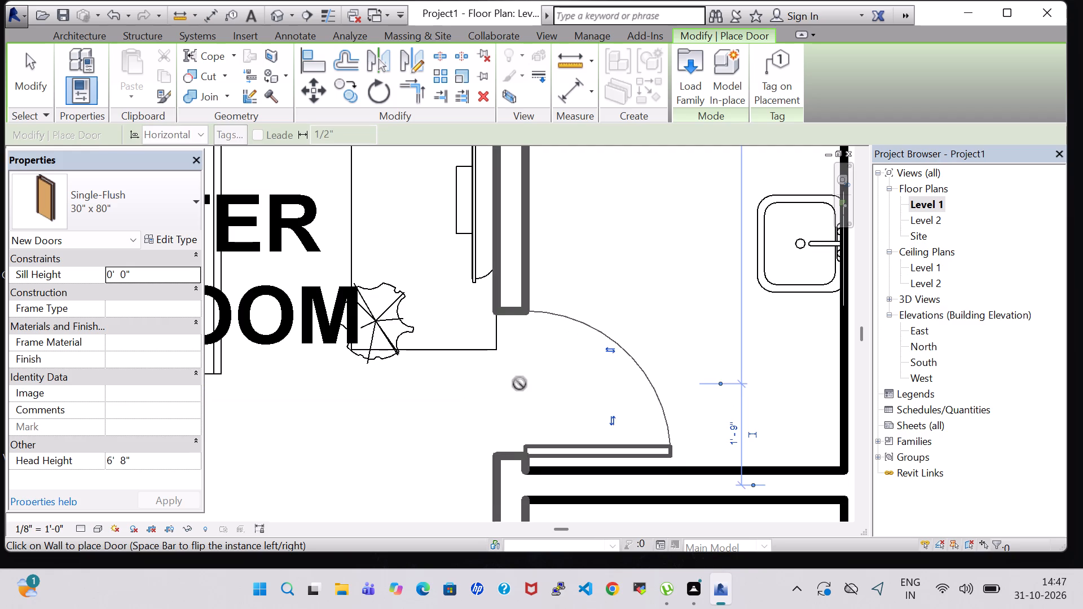
{"action": "key", "text": "Escape"}
{"action": "key", "text": "Escape"}
{"action": "scroll", "coordinate": [431, 337], "scroll_direction": "down", "scroll_amount": 1}
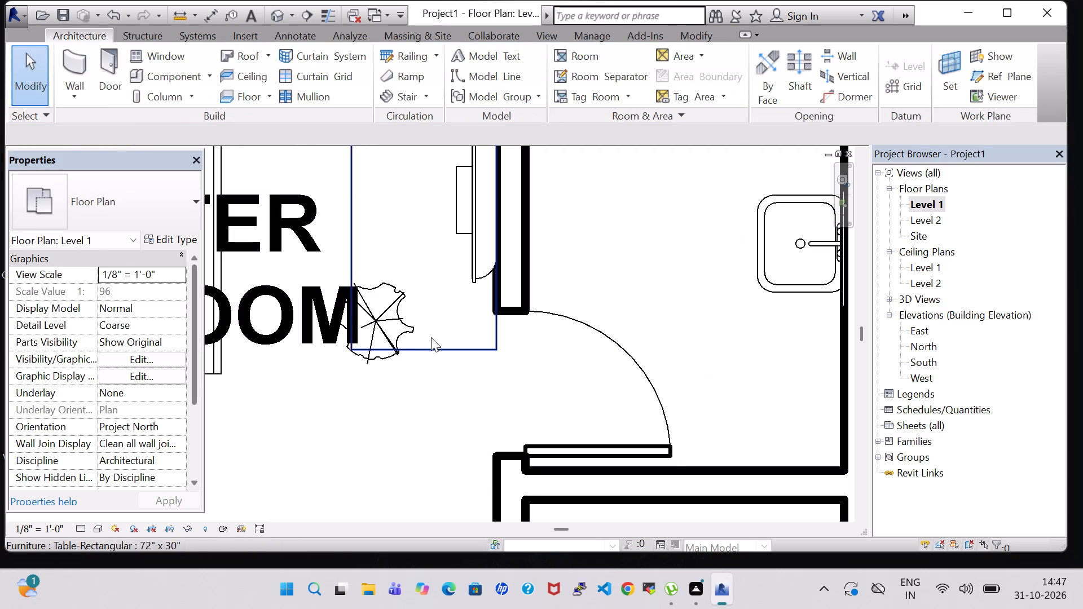
Move the 72" x 30" rectangular table in the master bedroom about 1' up the plan along the bathroom wall, clear of the new door.
{"action": "scroll", "coordinate": [431, 337], "scroll_direction": "down", "scroll_amount": 5}
{"action": "left_click", "coordinate": [433, 221]}
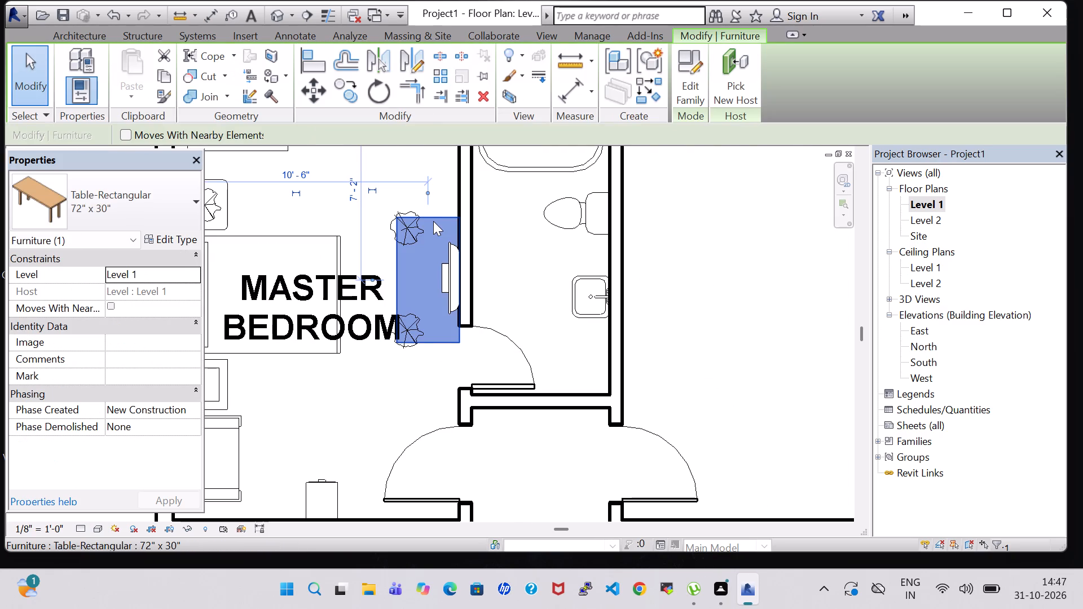
{"action": "key", "text": "Up"}
{"action": "key", "text": "Up"}
{"action": "key", "text": "Up"}
{"action": "key", "text": "Up"}
{"action": "key", "text": "Up"}
{"action": "key", "text": "Up"}
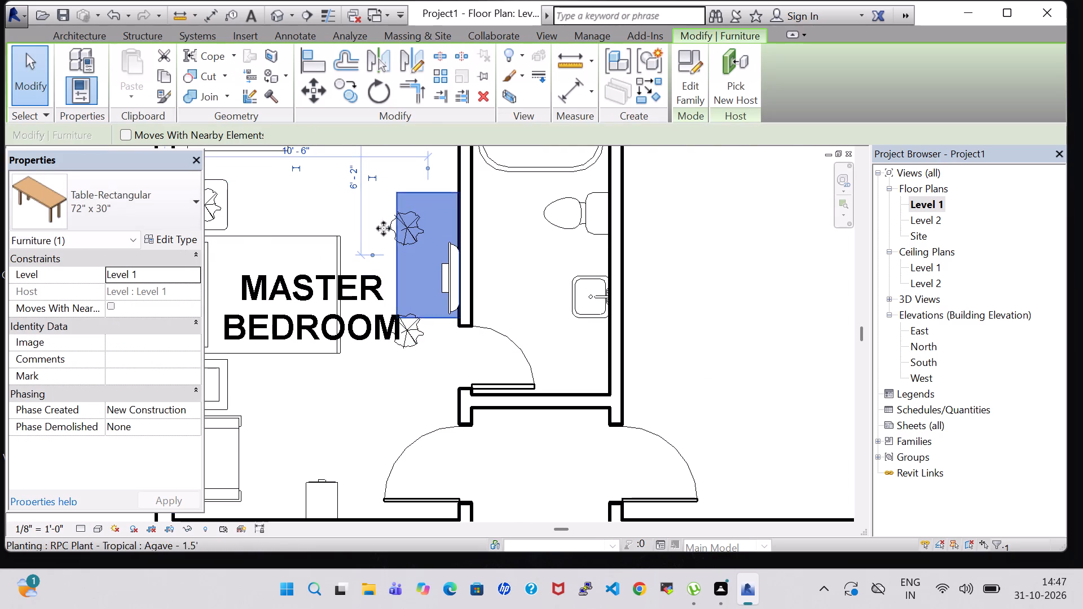
{"action": "left_click", "coordinate": [299, 183]}
Move the upper Agave plant on the master bedroom table up the plan by about 1' 2", to the table's upper end.
{"action": "left_click", "coordinate": [419, 225]}
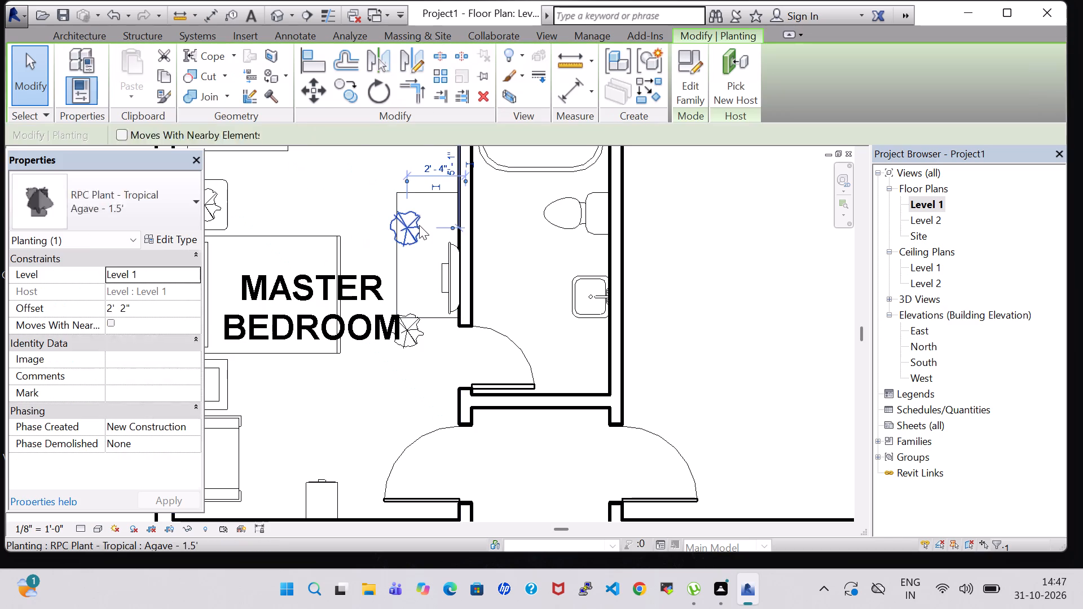
{"action": "key", "text": "Up"}
{"action": "key", "text": "Up"}
{"action": "key", "text": "Up"}
{"action": "key", "text": "Up"}
{"action": "key", "text": "Up"}
{"action": "key", "text": "Up"}
{"action": "key", "text": "Up"}
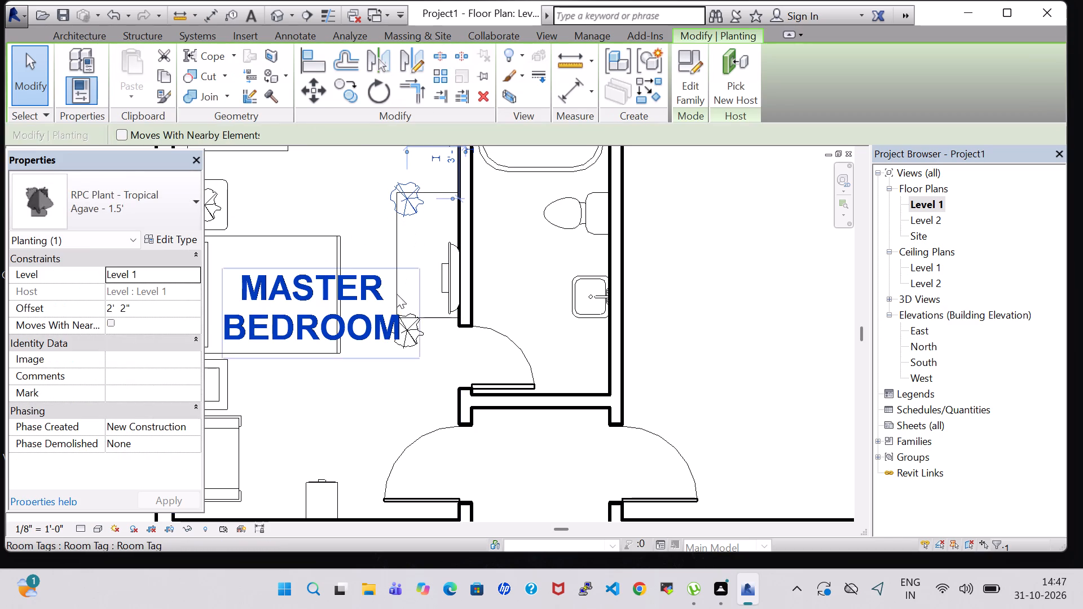
Move the lower Agave plant up the plan by about 1' 2", onto the lower end of the master bedroom table.
{"action": "left_click", "coordinate": [412, 338]}
{"action": "key", "text": "Up"}
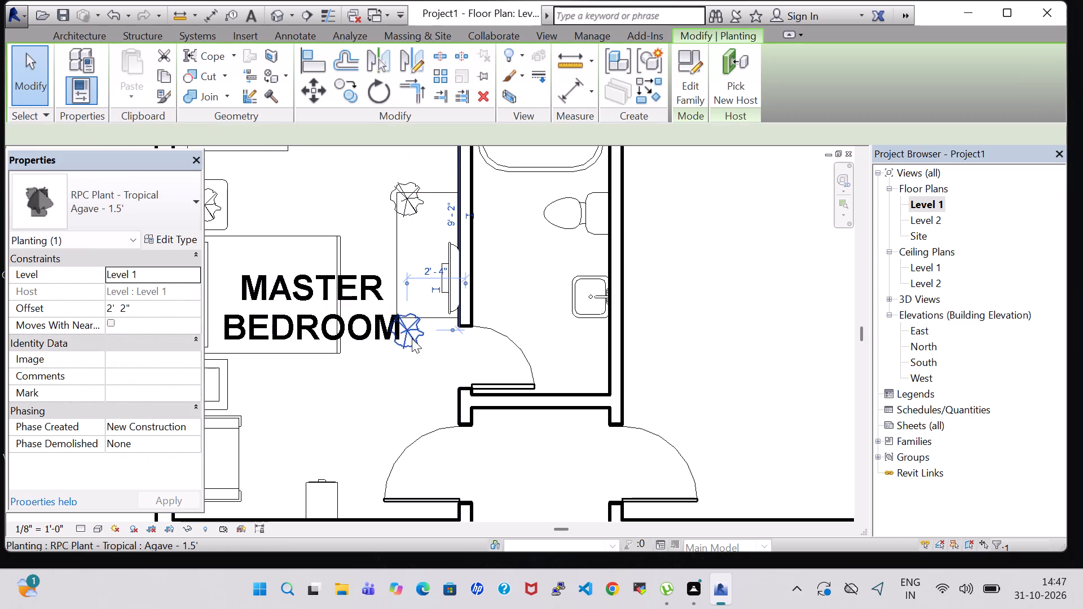
{"action": "key", "text": "Up"}
{"action": "key", "text": "Up"}
{"action": "key", "text": "Up"}
{"action": "key", "text": "Up"}
{"action": "key", "text": "Up"}
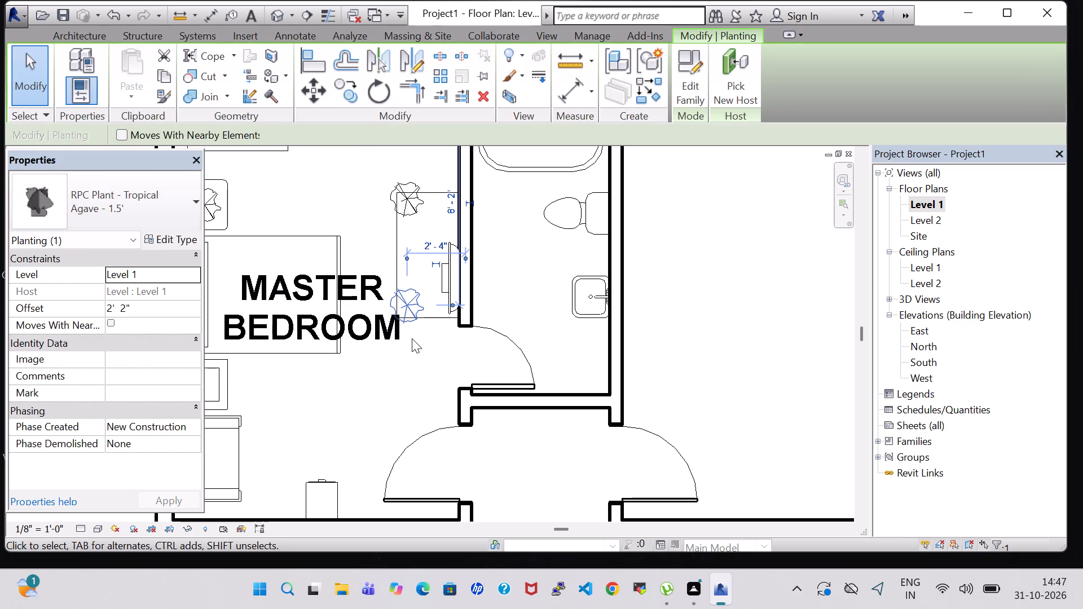
{"action": "key", "text": "Up"}
{"action": "left_click", "coordinate": [502, 269]}
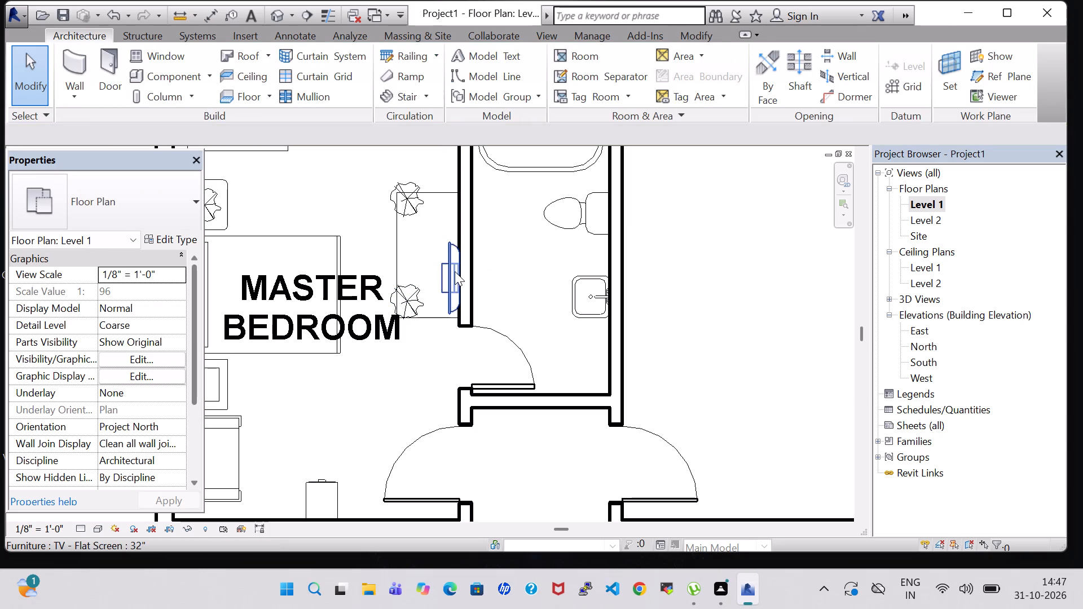
Move the 32" flat-screen TV about 1' up the plan along the bathroom wall, centring it on the master bedroom table.
{"action": "left_click", "coordinate": [455, 271]}
{"action": "key", "text": "Up"}
{"action": "key", "text": "Up"}
{"action": "key", "text": "Up"}
{"action": "key", "text": "Up"}
{"action": "key", "text": "Up"}
{"action": "key", "text": "Up"}
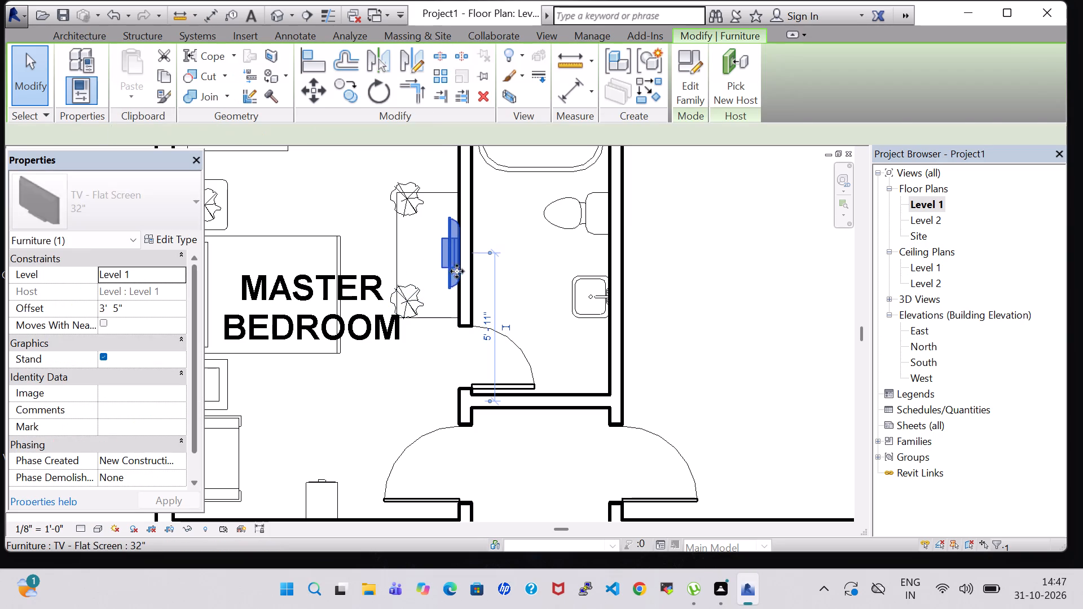
Examine the master bedroom's table, plants and TV beside the bathroom door in the 3D view.
{"action": "left_click", "coordinate": [542, 273]}
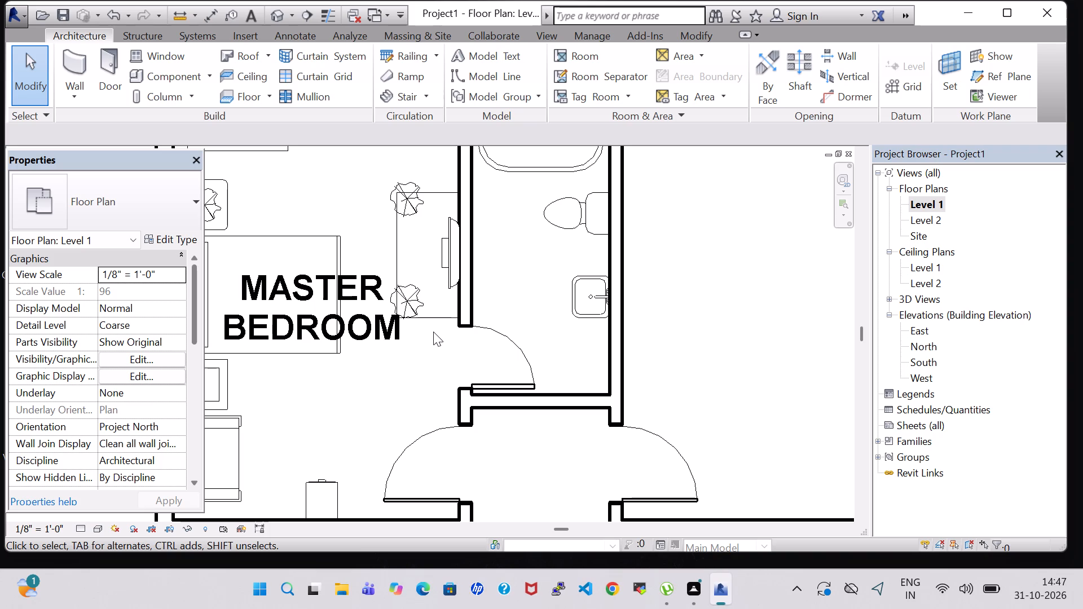
{"action": "left_click", "coordinate": [525, 267]}
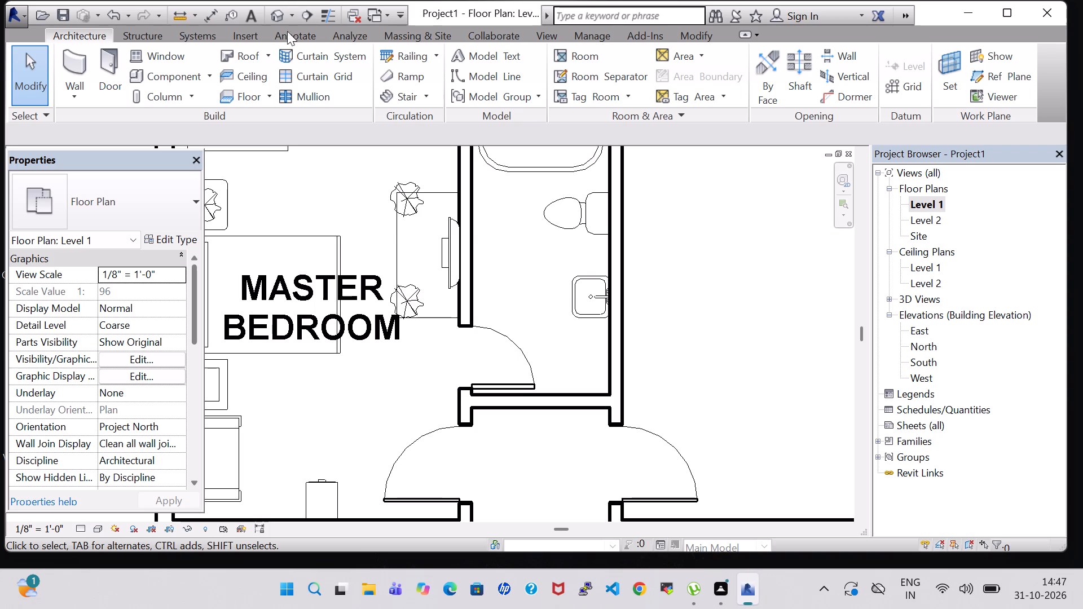
{"action": "left_click", "coordinate": [274, 20]}
{"action": "scroll", "coordinate": [507, 258], "scroll_direction": "down", "scroll_amount": 7}
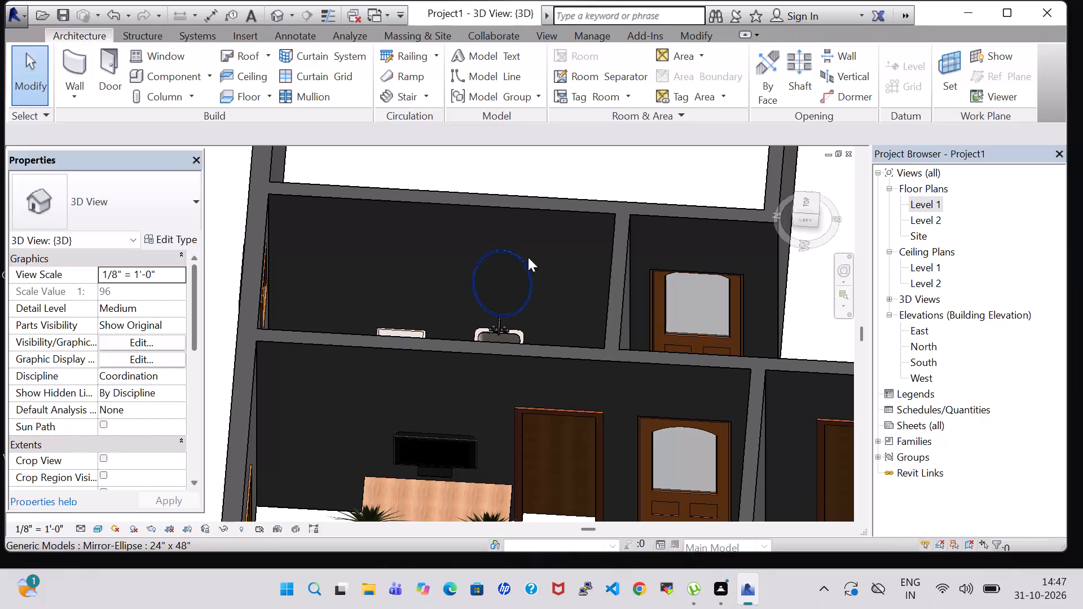
{"action": "middle_click_drag", "start_coordinate": [498, 444], "coordinate": [496, 395], "text": "shift"}
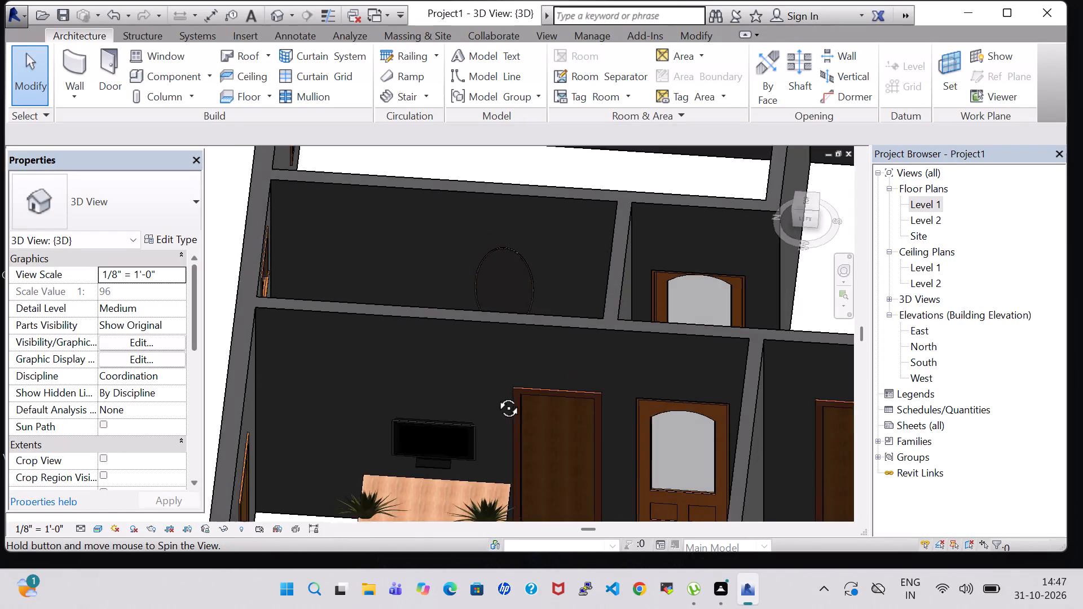
{"action": "middle_click_drag", "start_coordinate": [496, 395], "coordinate": [523, 342], "text": "shift"}
{"action": "left_click", "coordinate": [485, 458]}
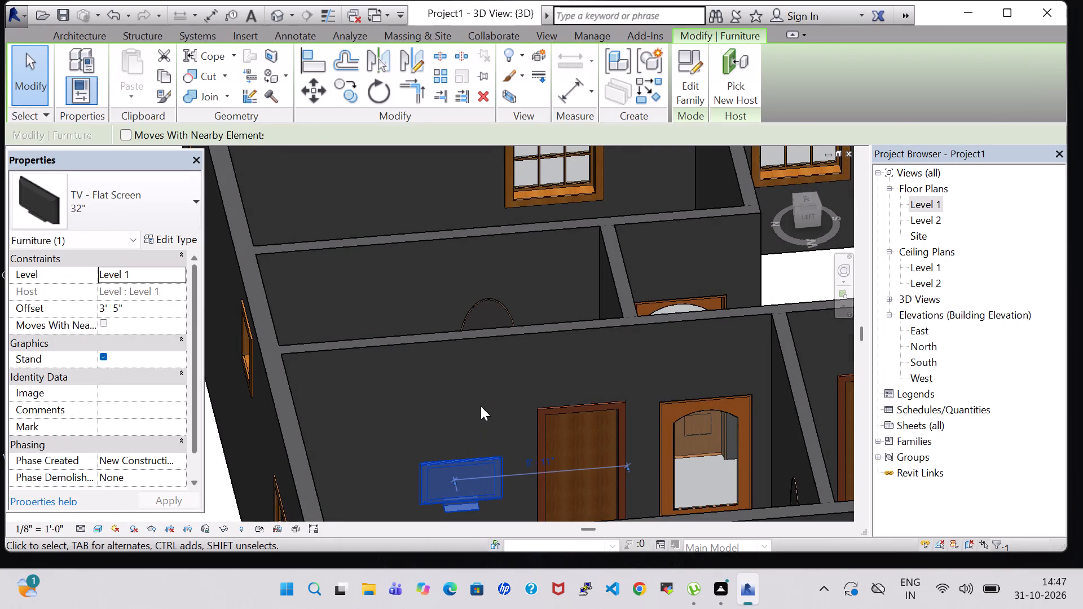
{"action": "left_click", "coordinate": [477, 401]}
{"action": "scroll", "coordinate": [477, 401], "scroll_direction": "down", "scroll_amount": 4}
{"action": "middle_click_drag", "start_coordinate": [477, 401], "coordinate": [485, 483], "text": "shift"}
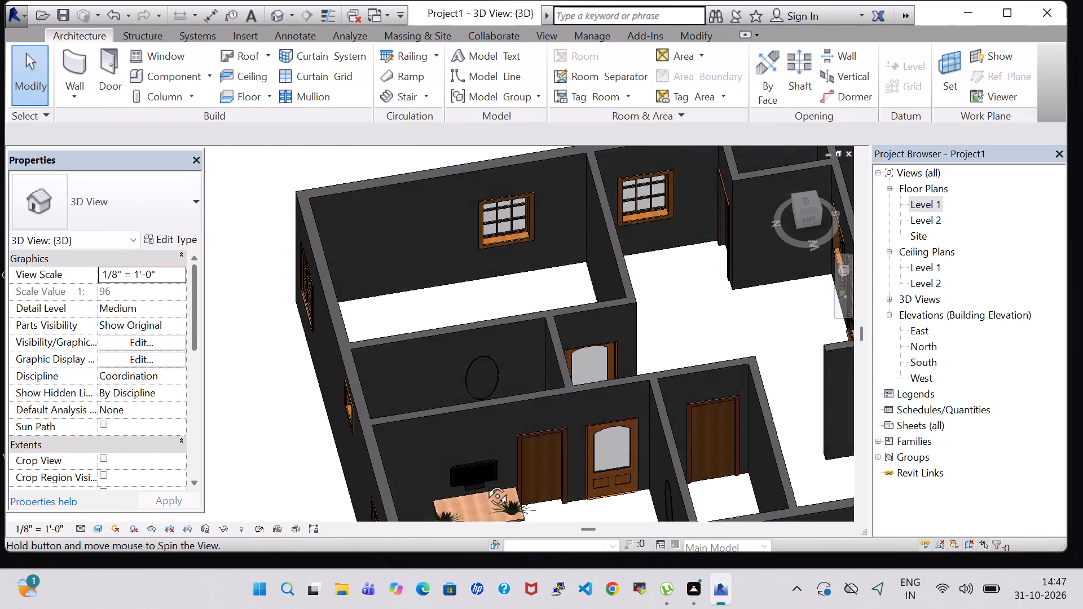
{"action": "middle_click_drag", "start_coordinate": [485, 483], "coordinate": [485, 486], "text": "shift"}
{"action": "scroll", "coordinate": [485, 486], "scroll_direction": "up", "scroll_amount": 6}
{"action": "middle_click_drag", "start_coordinate": [491, 428], "coordinate": [470, 315], "text": "shift"}
{"action": "middle_click_drag", "start_coordinate": [464, 310], "coordinate": [466, 344], "text": "shift"}
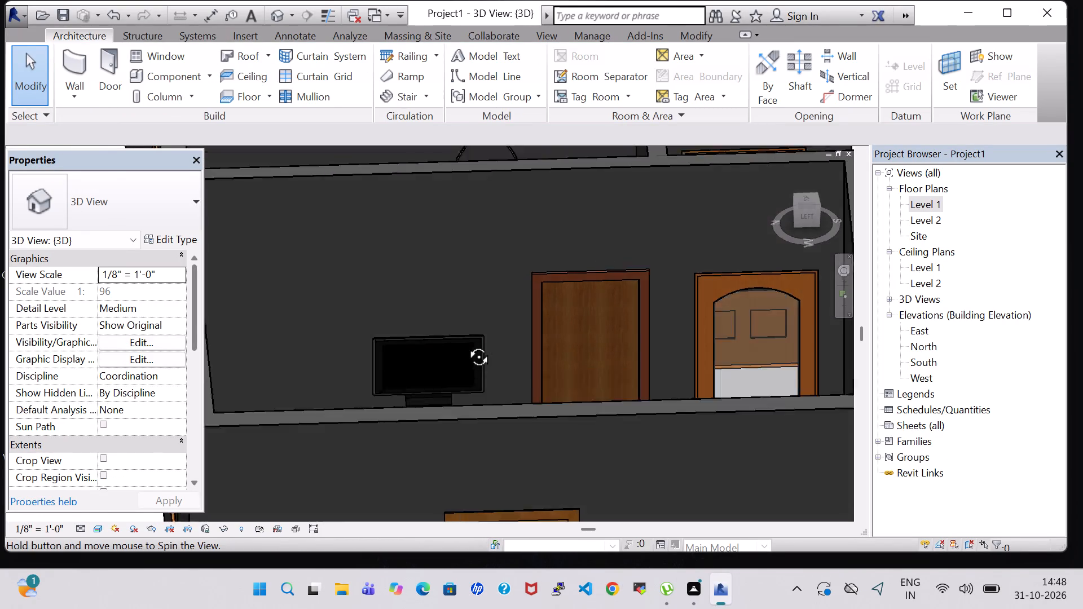
{"action": "middle_click_drag", "start_coordinate": [466, 344], "coordinate": [461, 464], "text": "shift"}
{"action": "middle_click_drag", "start_coordinate": [461, 464], "coordinate": [518, 291]}
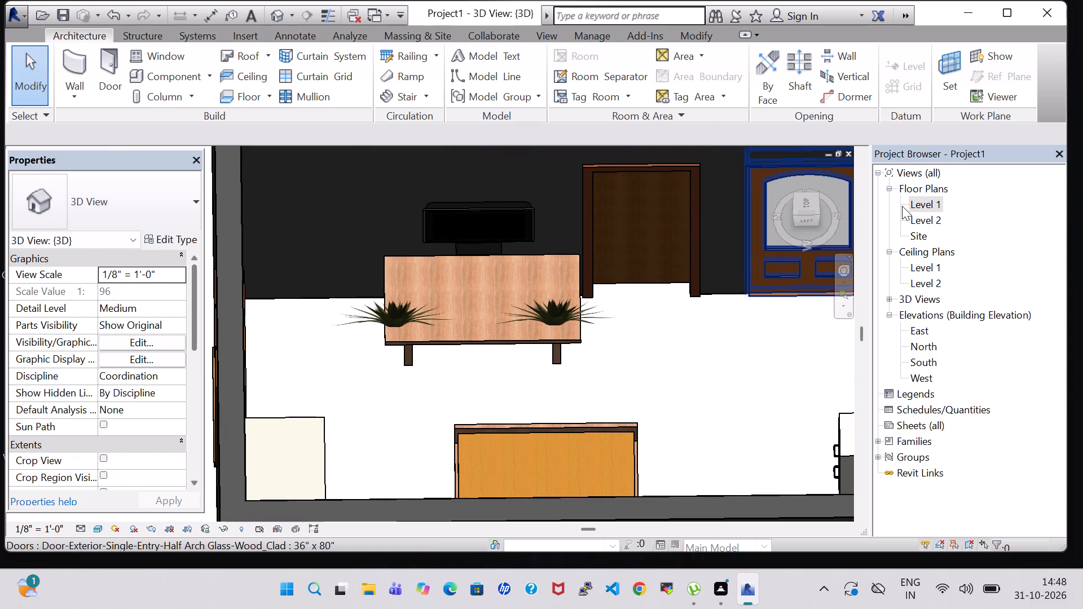
In the Level 1 plan, nudge the upper Agave plant on the master bedroom table about 1" down the plan and about 1" toward the bathroom wall.
{"action": "double_click", "coordinate": [919, 206]}
{"action": "scroll", "coordinate": [529, 310], "scroll_direction": "down", "scroll_amount": 5}
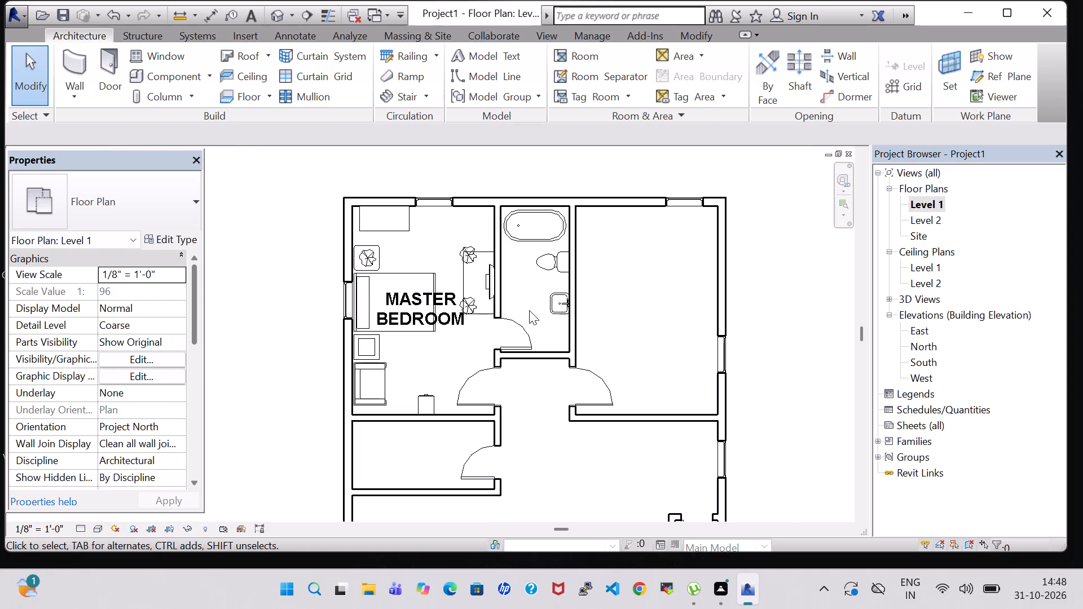
{"action": "scroll", "coordinate": [478, 251], "scroll_direction": "up", "scroll_amount": 7}
{"action": "left_click", "coordinate": [459, 244]}
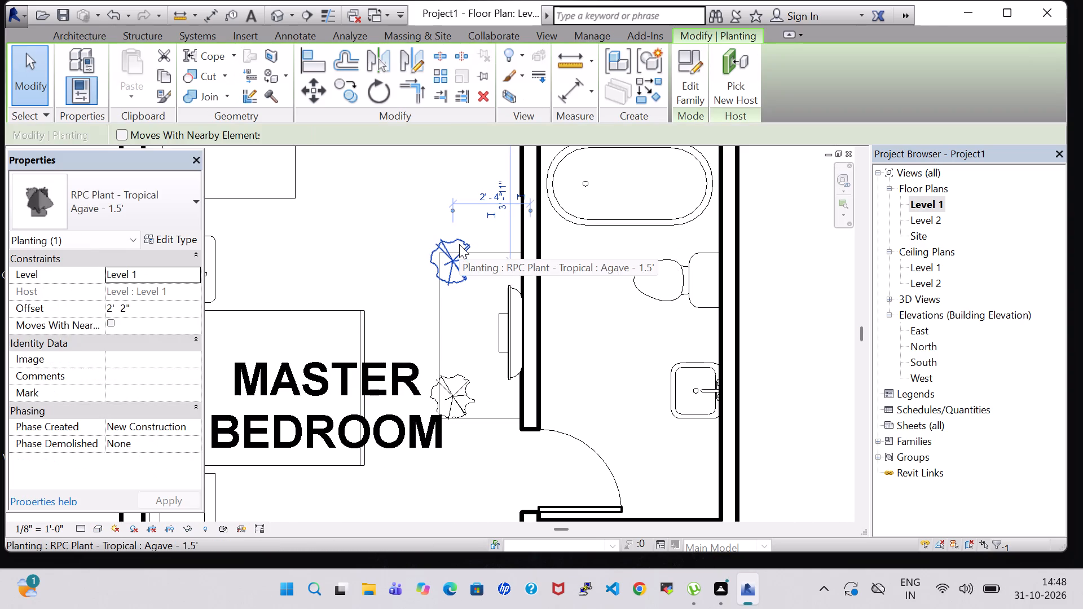
{"action": "key", "text": "Down"}
{"action": "key", "text": "Right"}
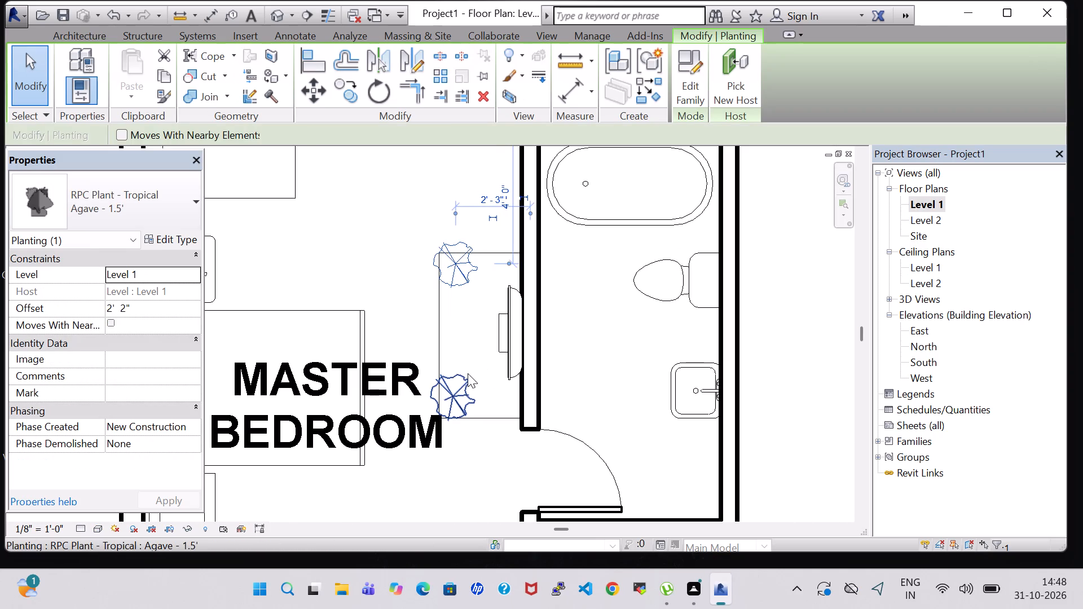
Nudge the lower Agave plant on the master bedroom table slightly up the plan and slightly toward the bed.
{"action": "left_click", "coordinate": [456, 379]}
{"action": "key", "text": "Right"}
{"action": "key", "text": "Up"}
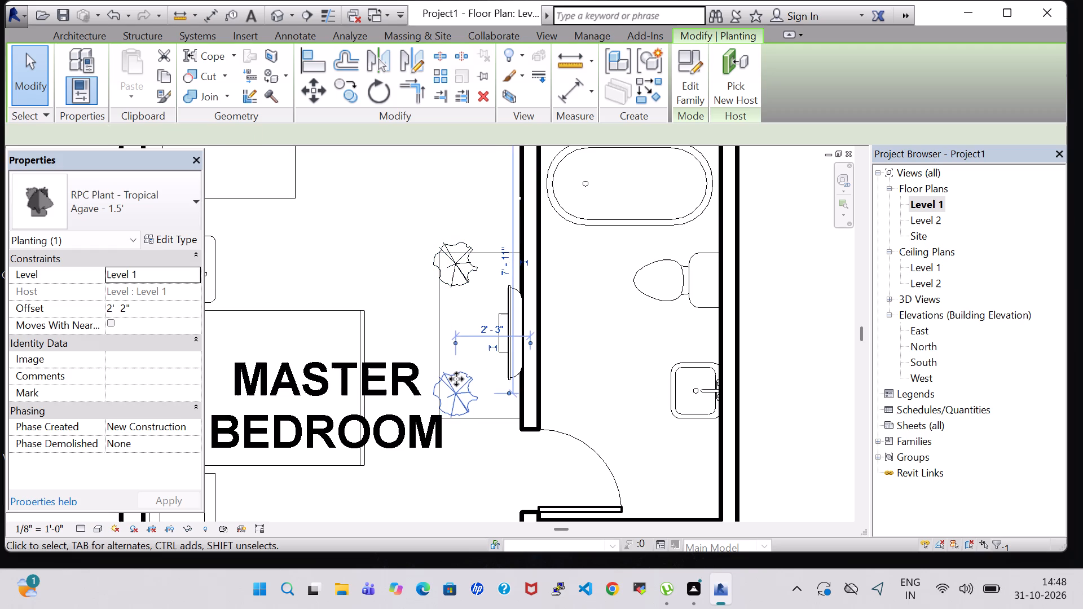
{"action": "key", "text": "Left"}
{"action": "key", "text": "Left"}
{"action": "left_click", "coordinate": [619, 375]}
{"action": "scroll", "coordinate": [618, 375], "scroll_direction": "down", "scroll_amount": 2}
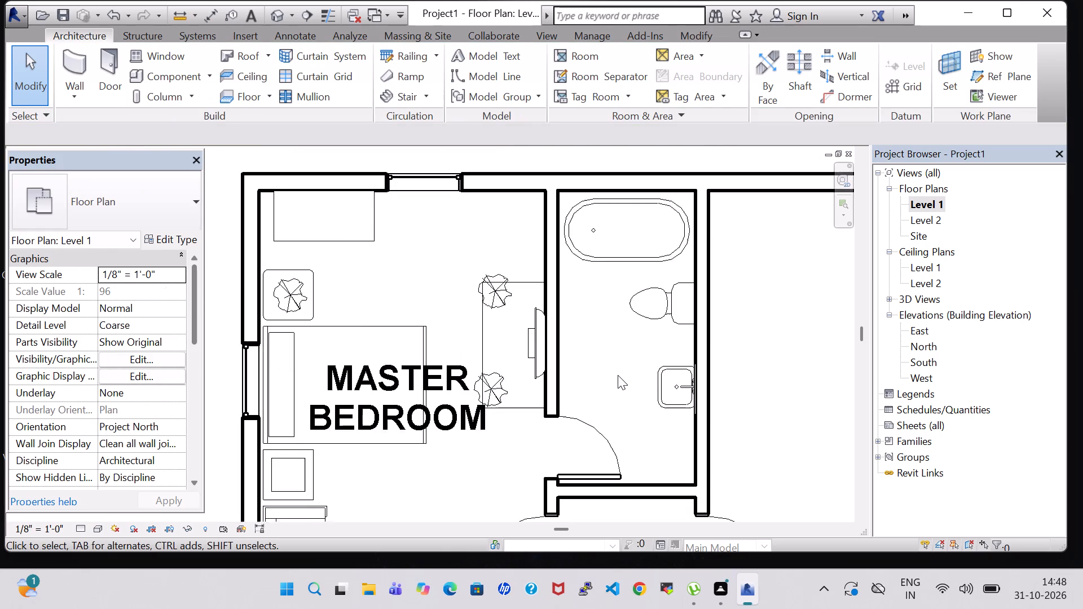
{"action": "scroll", "coordinate": [618, 375], "scroll_direction": "down", "scroll_amount": 2}
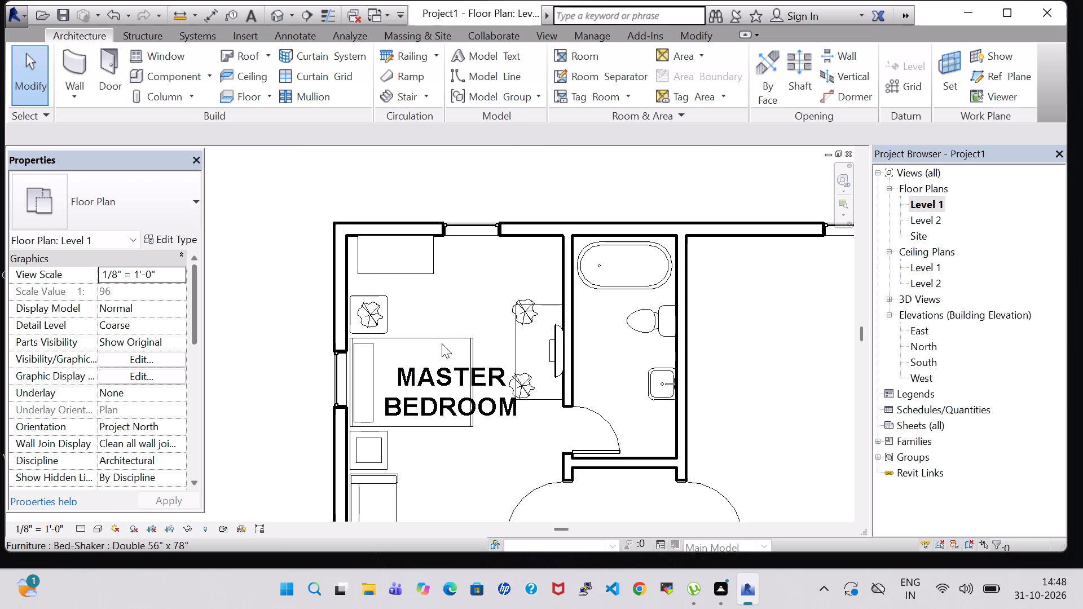
Nudge the 24" x 24" end table beside the bed about 4" up the plan, and its Agave plant slightly up with it.
{"action": "left_click", "coordinate": [368, 292]}
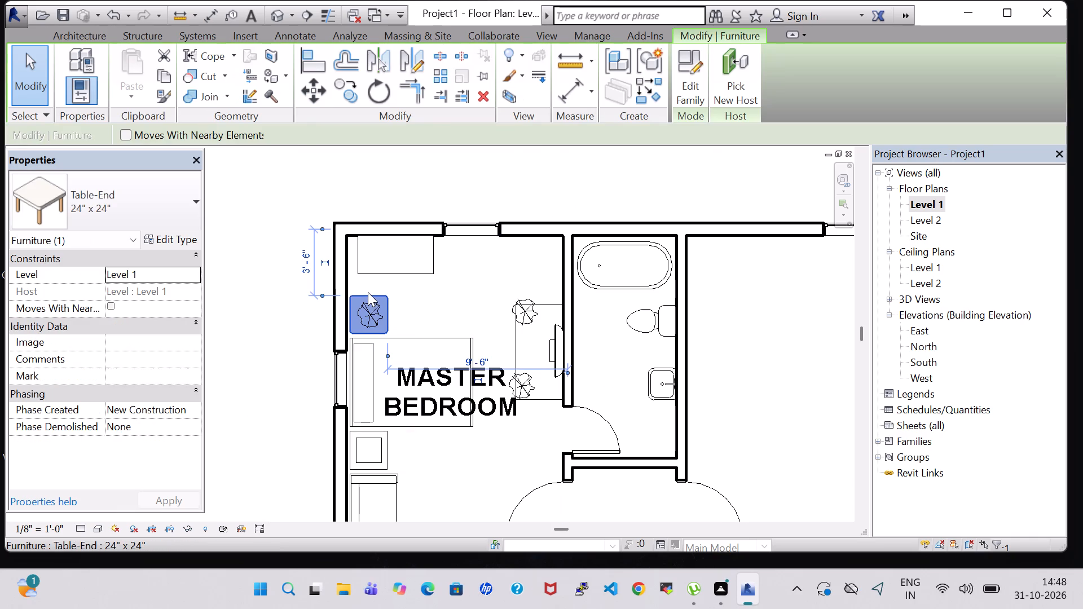
{"action": "key", "text": "Up"}
{"action": "key", "text": "Up"}
{"action": "left_click", "coordinate": [439, 301]}
{"action": "left_click", "coordinate": [367, 306]}
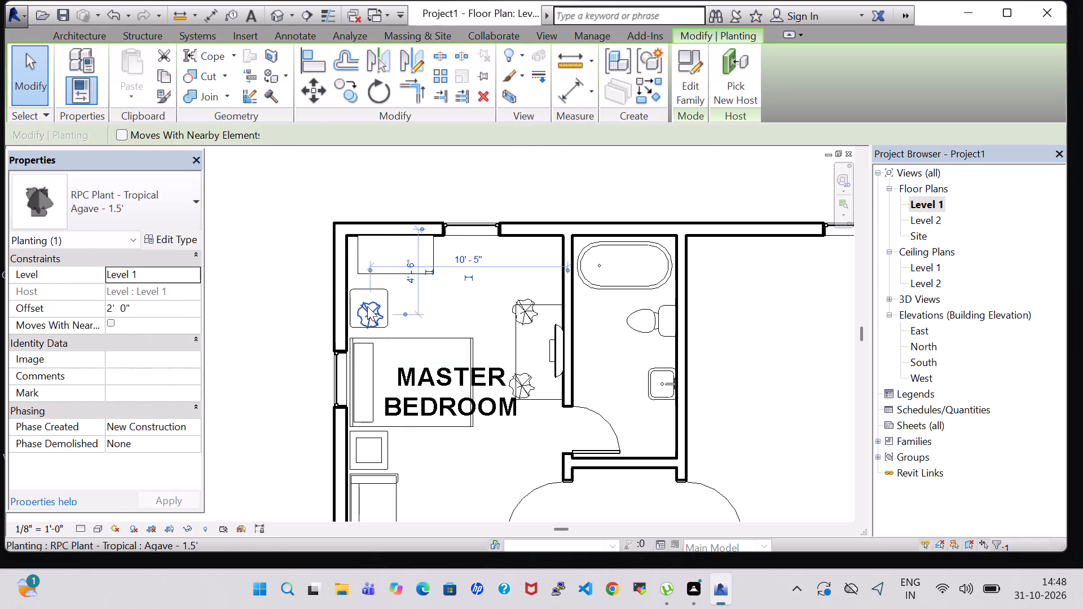
{"action": "key", "text": "Up"}
Move the double 56" x 78" bed about 4" up the plan, closer to the end table.
{"action": "left_click", "coordinate": [402, 336]}
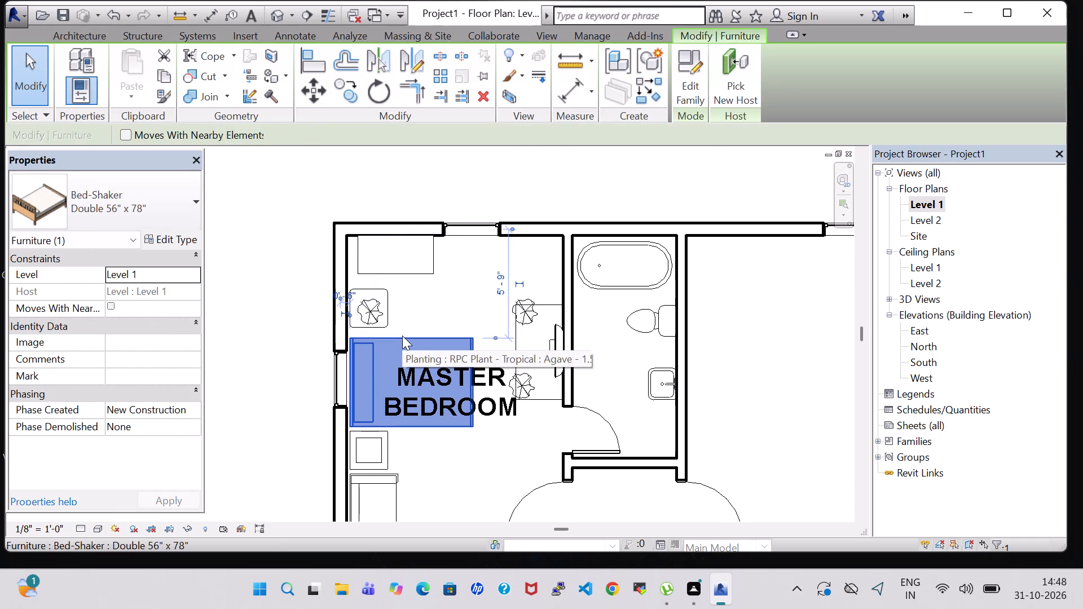
{"action": "key", "text": "Up"}
{"action": "key", "text": "Up"}
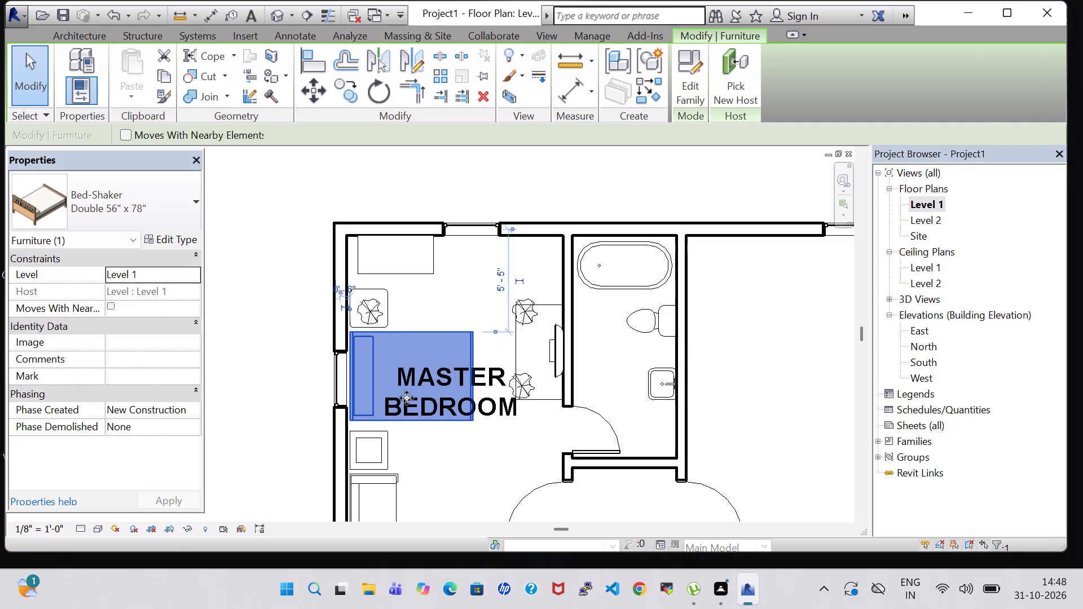
{"action": "left_click", "coordinate": [422, 442]}
Move the 24" x 24" x 24" coffee table below the bed about 4" up the plan.
{"action": "left_click", "coordinate": [380, 440]}
{"action": "key", "text": "Up"}
{"action": "key", "text": "Up"}
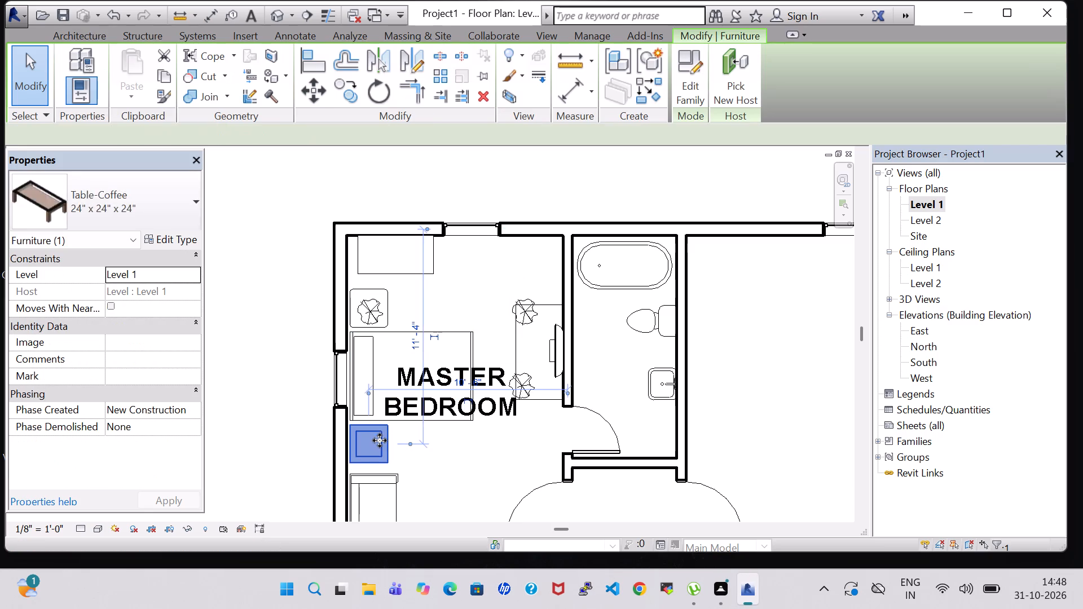
{"action": "left_click", "coordinate": [444, 454]}
{"action": "scroll", "coordinate": [444, 454], "scroll_direction": "down", "scroll_amount": 2}
{"action": "middle_click_drag", "start_coordinate": [444, 454], "coordinate": [439, 389]}
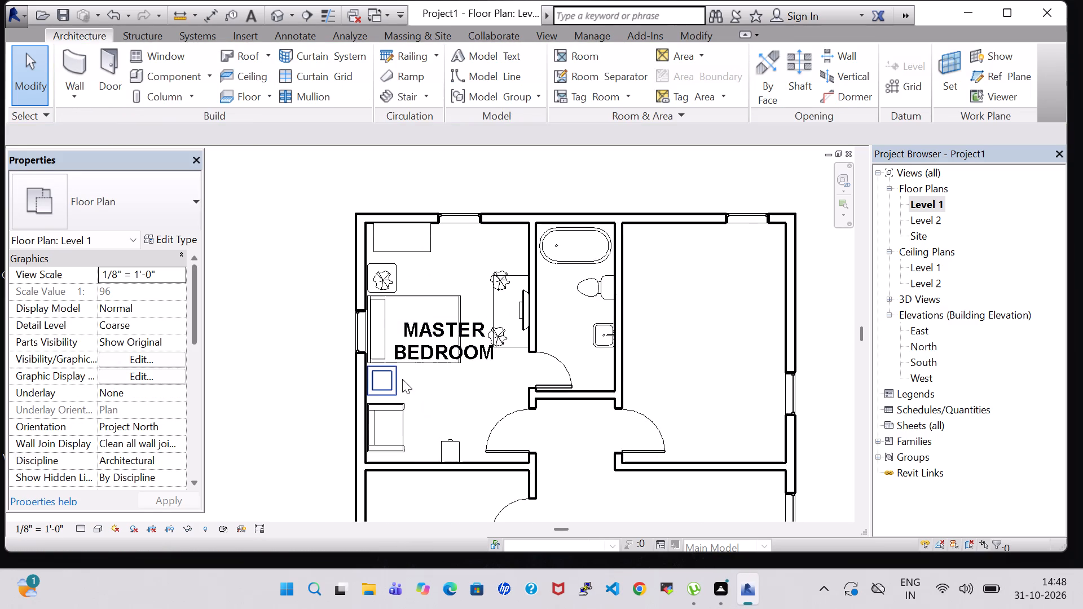
Move the Corbu chair up the plan until it sits just below the coffee table with a small gap.
{"action": "left_click", "coordinate": [388, 406]}
{"action": "key", "text": "Up"}
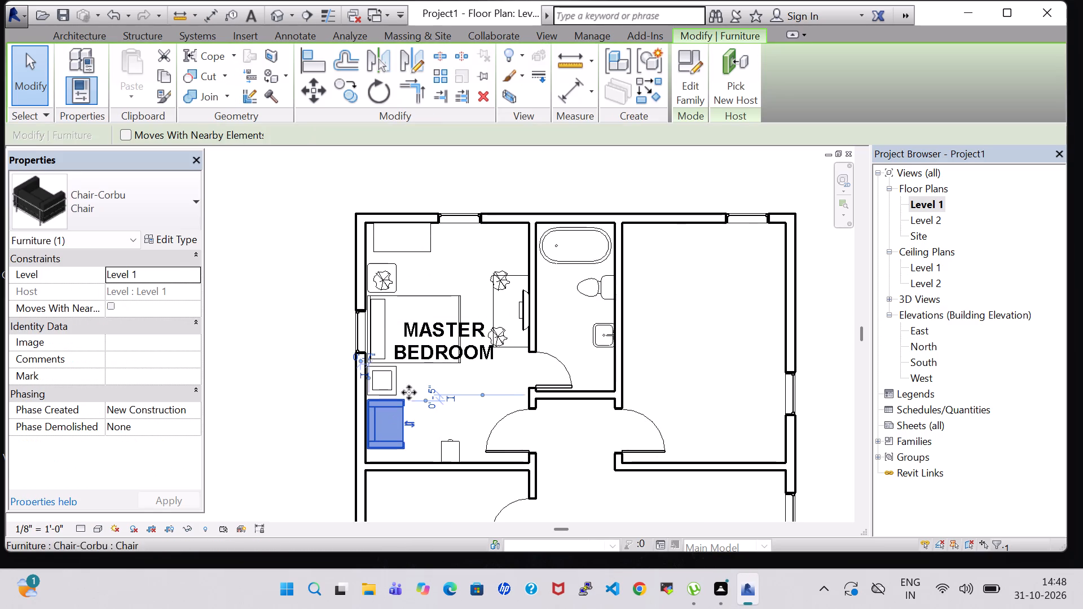
{"action": "scroll", "coordinate": [411, 386], "scroll_direction": "up", "scroll_amount": 7}
{"action": "left_click", "coordinate": [413, 377]}
{"action": "left_click", "coordinate": [375, 423]}
{"action": "key", "text": "Up"}
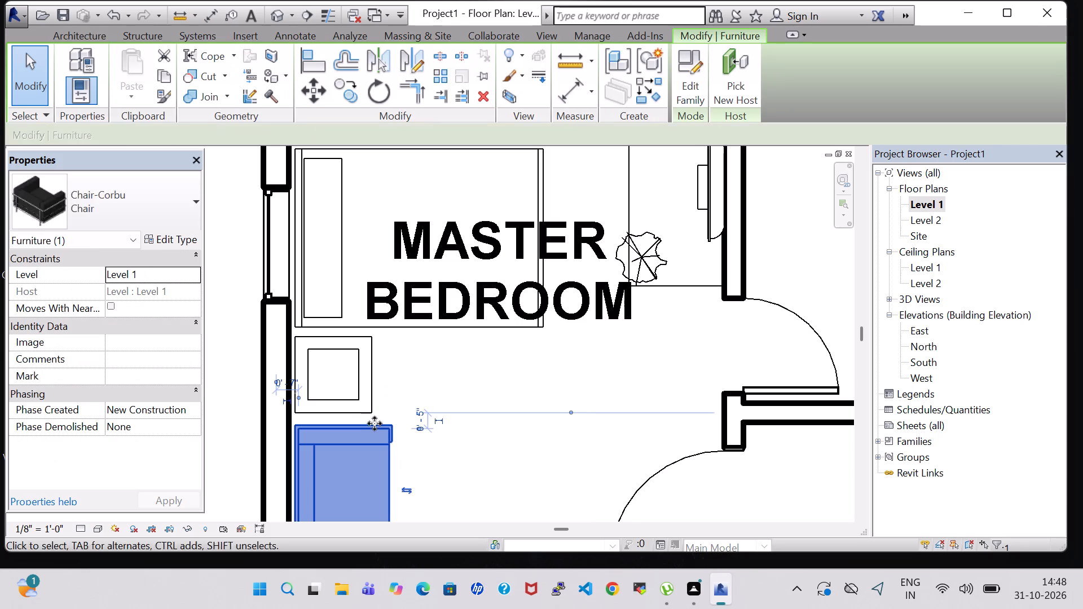
{"action": "key", "text": "Up"}
{"action": "key", "text": "Up"}
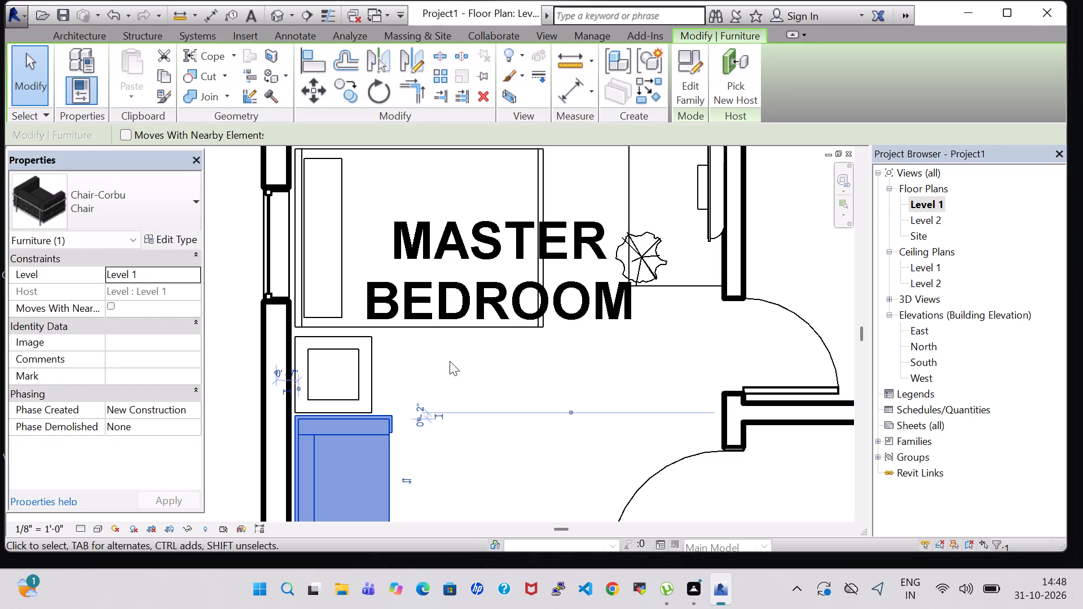
{"action": "key", "text": "Down"}
{"action": "left_click", "coordinate": [465, 365]}
{"action": "scroll", "coordinate": [465, 365], "scroll_direction": "down", "scroll_amount": 4}
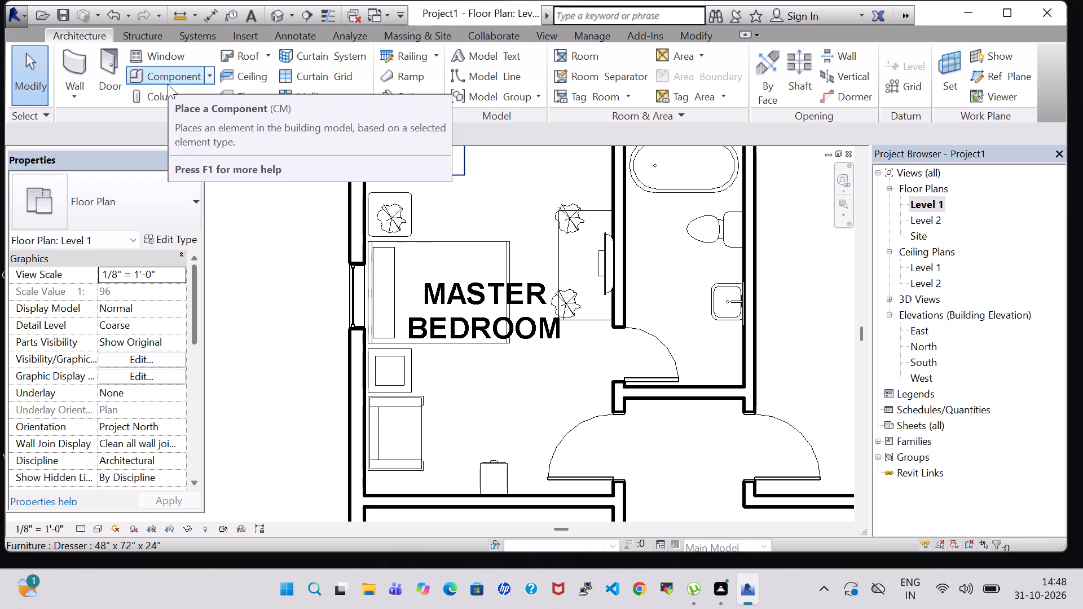
Examine the rearranged master bedroom, the bathroom and the adjoining rooms from above in the 3D view.
{"action": "left_click", "coordinate": [512, 407]}
{"action": "scroll", "coordinate": [512, 407], "scroll_direction": "down", "scroll_amount": 6}
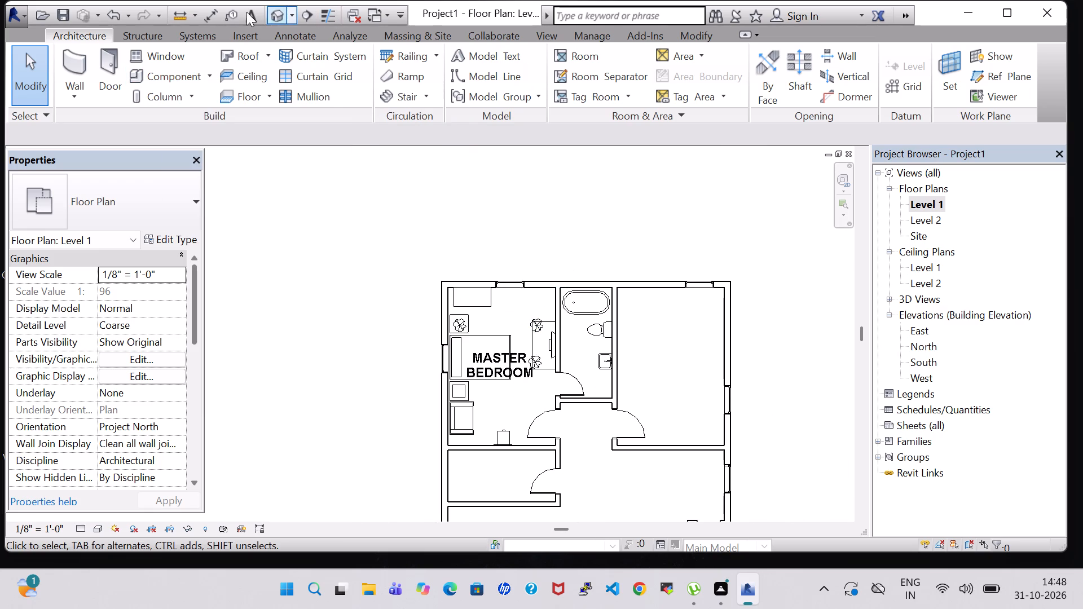
{"action": "left_click", "coordinate": [268, 14]}
{"action": "scroll", "coordinate": [439, 196], "scroll_direction": "down", "scroll_amount": 5}
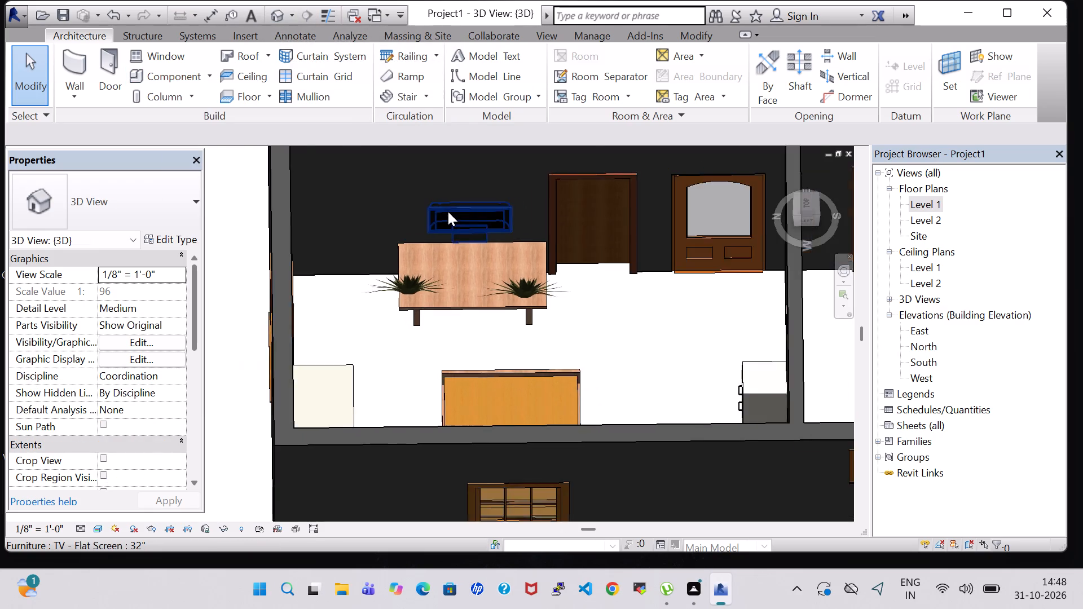
{"action": "scroll", "coordinate": [448, 211], "scroll_direction": "down", "scroll_amount": 3}
{"action": "middle_click_drag", "start_coordinate": [637, 241], "coordinate": [623, 298]}
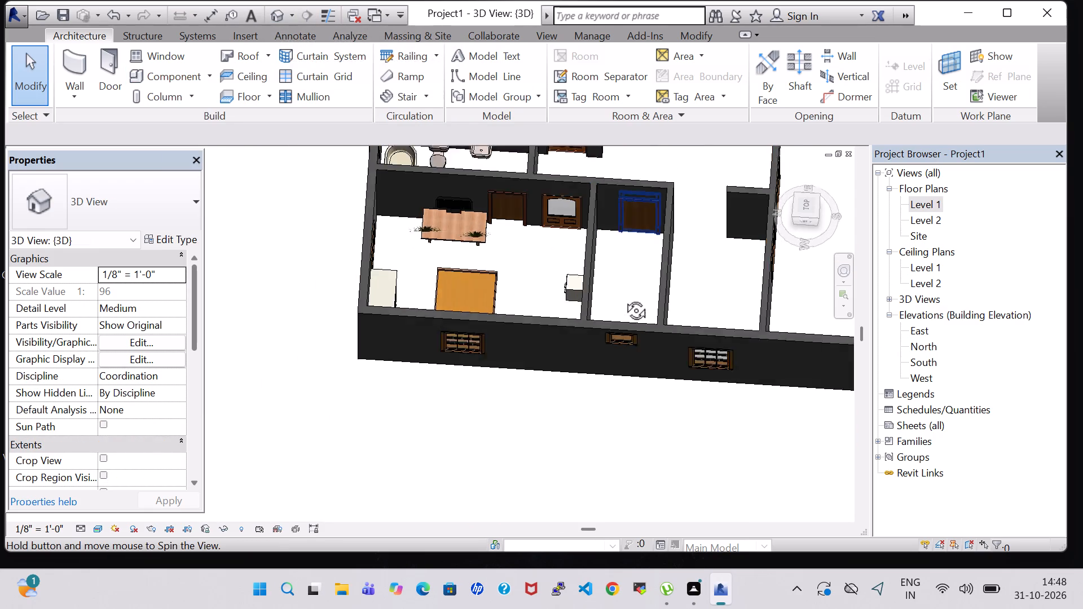
{"action": "middle_click_drag", "start_coordinate": [623, 298], "coordinate": [593, 388]}
{"action": "middle_click_drag", "start_coordinate": [571, 285], "coordinate": [587, 253], "text": "shift"}
{"action": "scroll", "coordinate": [571, 283], "scroll_direction": "up", "scroll_amount": 1, "text": "shift"}
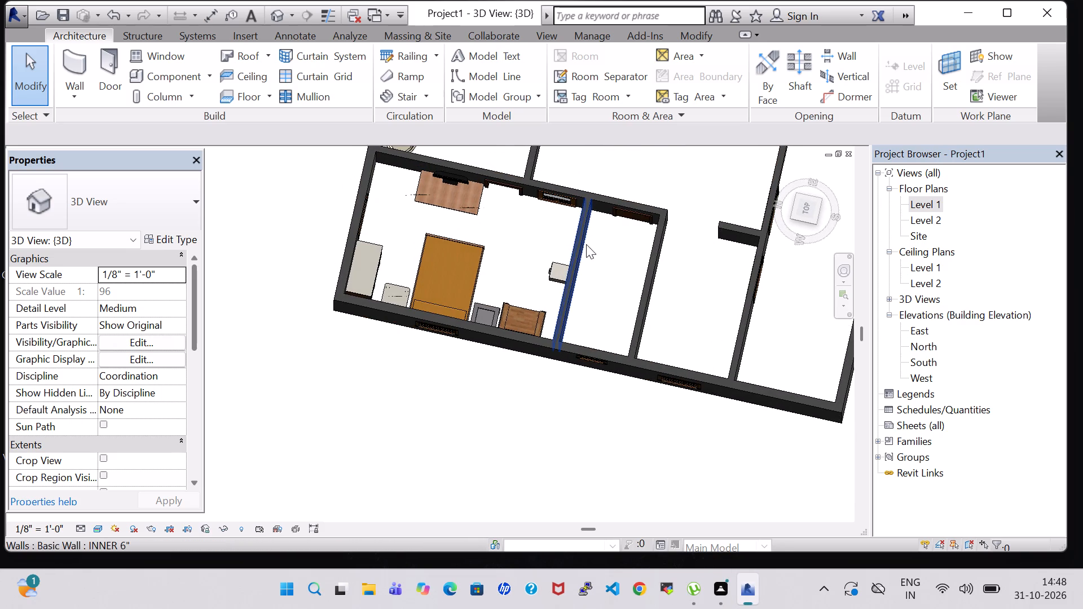
{"action": "middle_click_drag", "start_coordinate": [604, 164], "coordinate": [563, 361]}
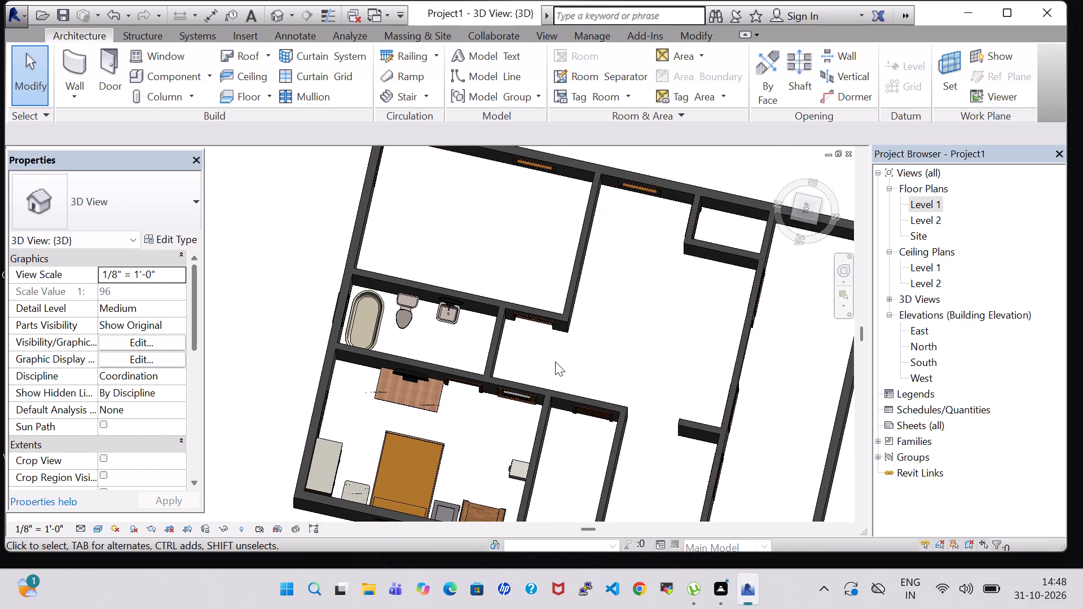
{"action": "scroll", "coordinate": [555, 361], "scroll_direction": "up", "scroll_amount": 4}
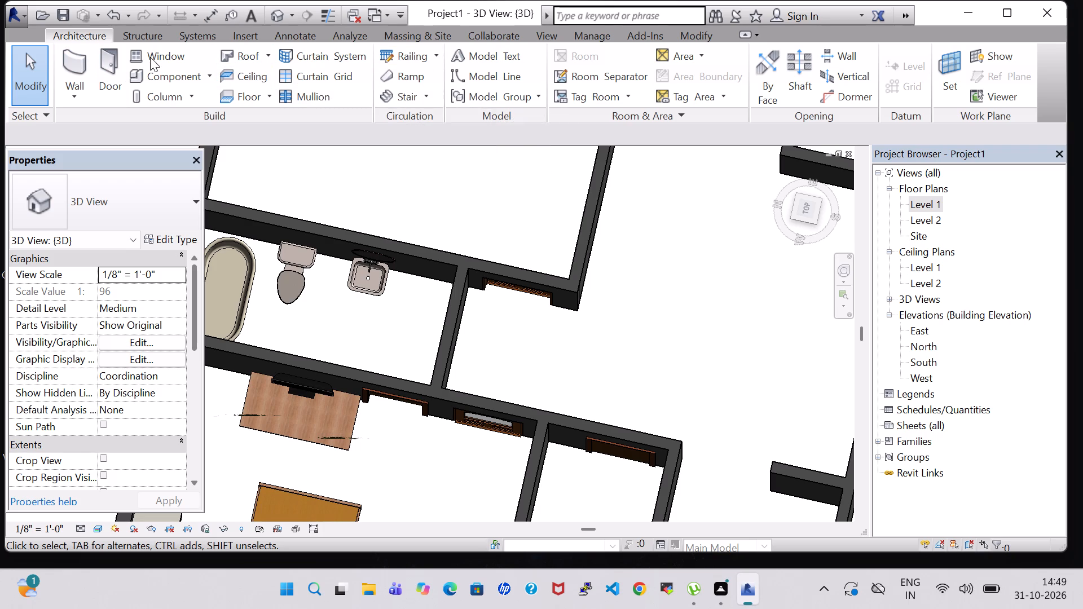
Start loading a component family and browse the US Imperial library folders, including Furniture.
{"action": "left_click", "coordinate": [166, 68]}
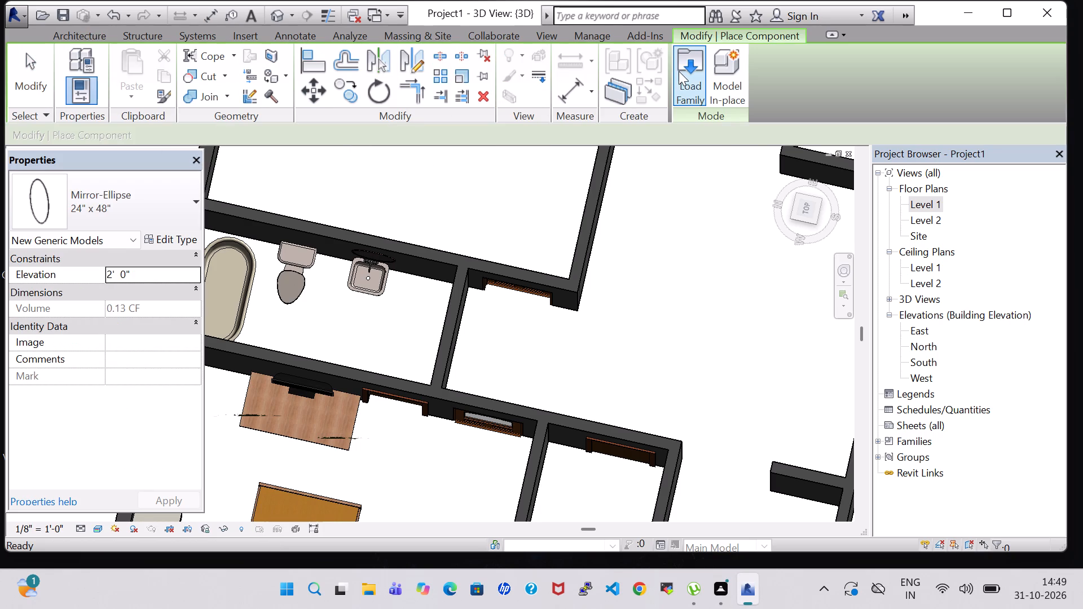
{"action": "left_click", "coordinate": [679, 71]}
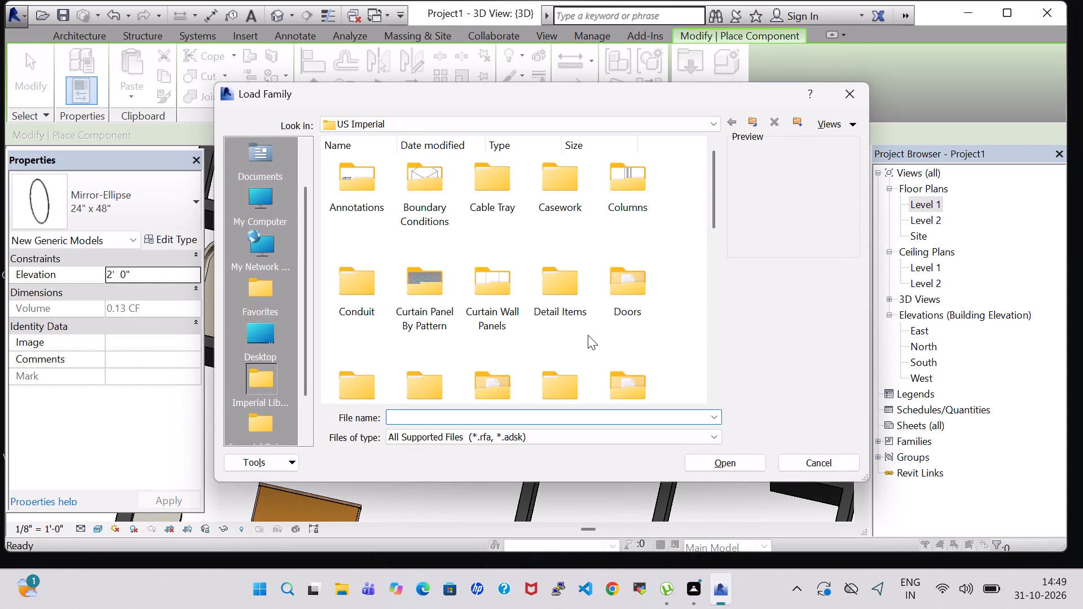
{"action": "scroll", "coordinate": [631, 298], "scroll_direction": "down", "scroll_amount": 2}
{"action": "scroll", "coordinate": [615, 231], "scroll_direction": "down", "scroll_amount": 2}
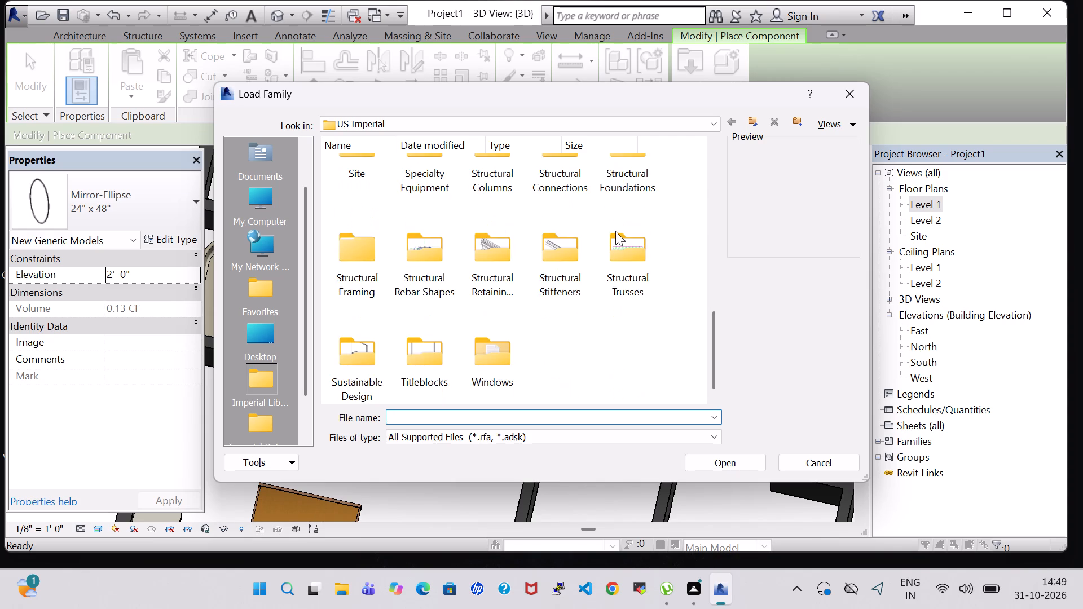
{"action": "scroll", "coordinate": [615, 231], "scroll_direction": "up", "scroll_amount": 3}
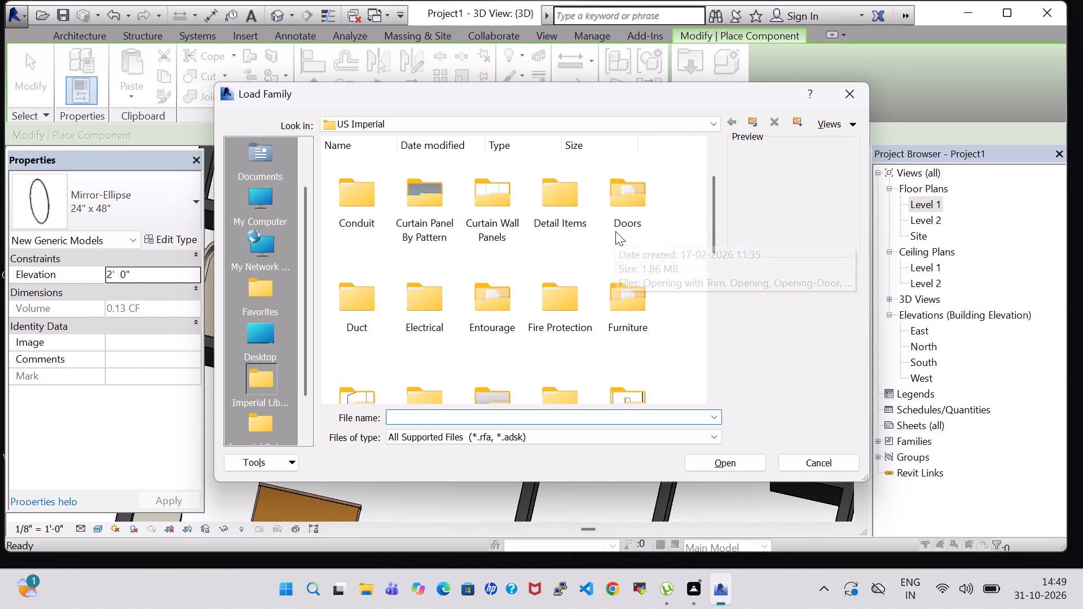
{"action": "scroll", "coordinate": [615, 231], "scroll_direction": "up", "scroll_amount": 2}
{"action": "scroll", "coordinate": [615, 231], "scroll_direction": "down", "scroll_amount": 2}
{"action": "scroll", "coordinate": [618, 222], "scroll_direction": "up", "scroll_amount": 1}
{"action": "double_click", "coordinate": [619, 236]}
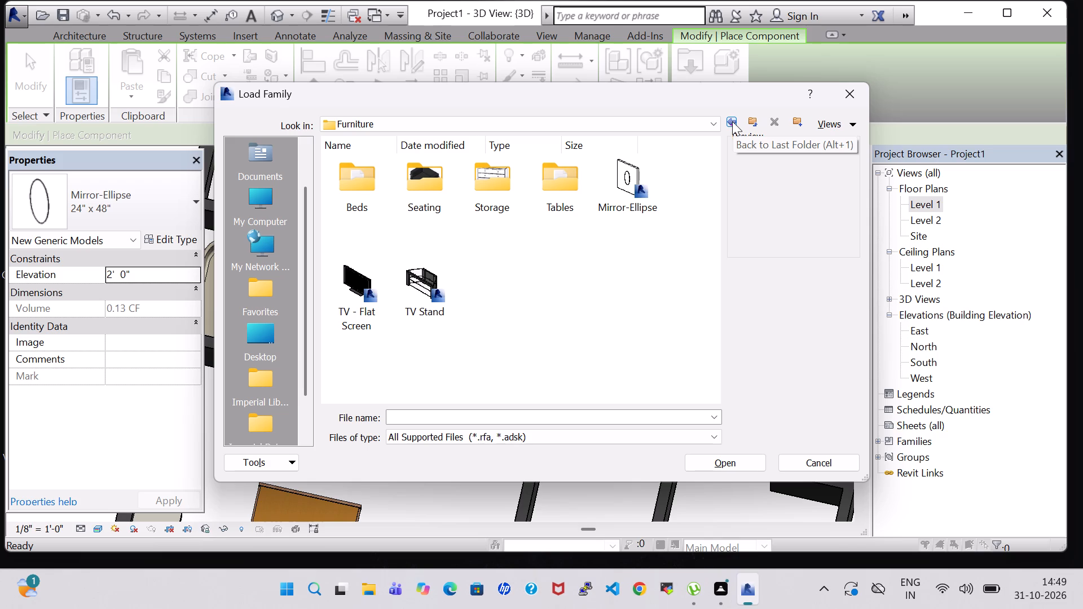
{"action": "left_click", "coordinate": [732, 121]}
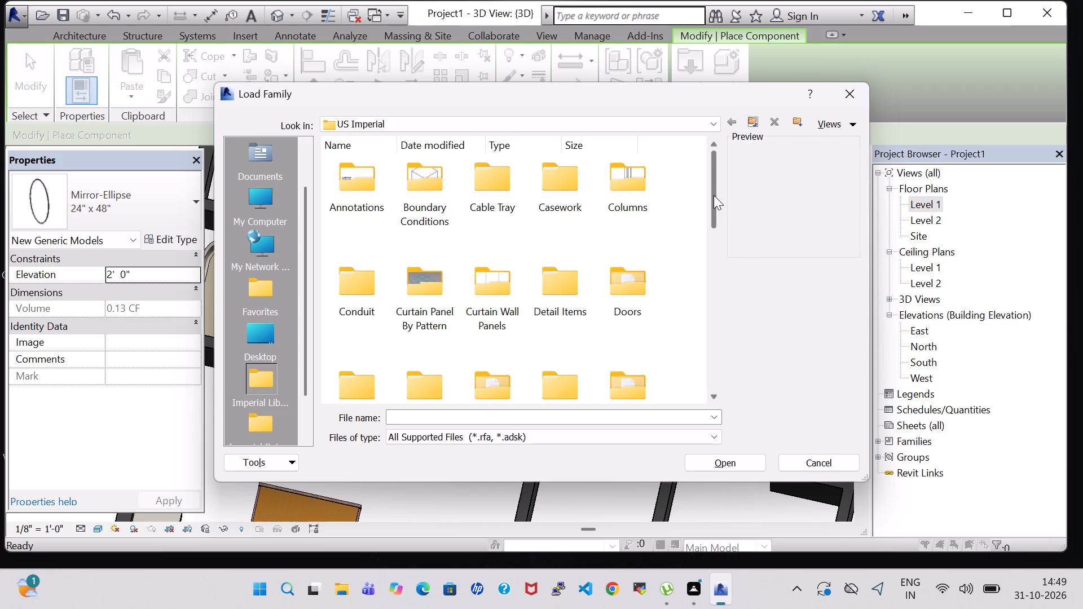
Load the Floor Drain - Round family from the library's Plumbing > MEP > Fixtures > Drains folder.
{"action": "left_click", "coordinate": [644, 385]}
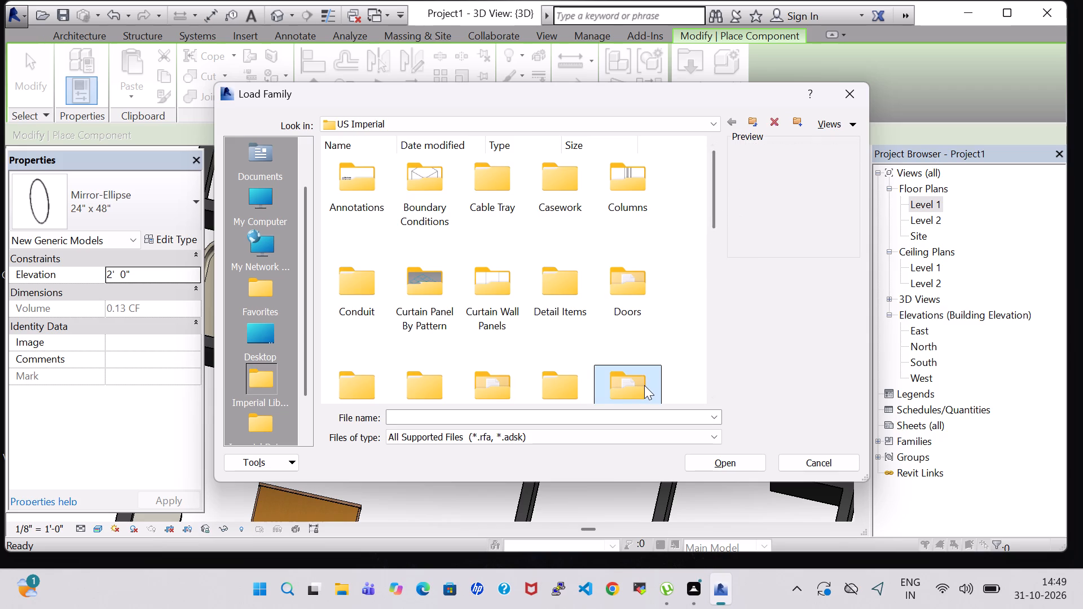
{"action": "key", "text": "p"}
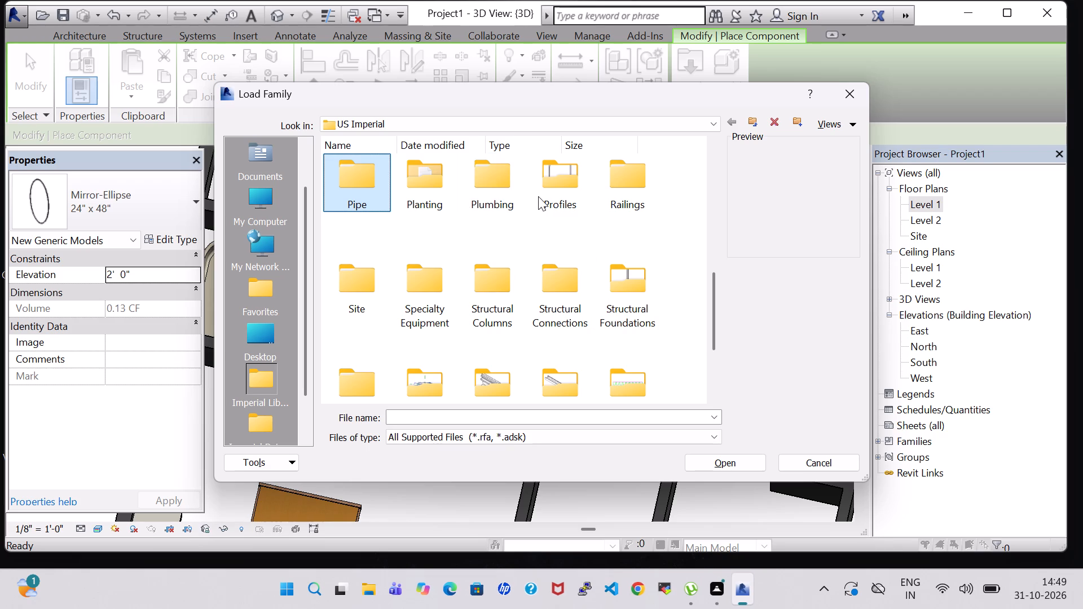
{"action": "double_click", "coordinate": [498, 195]}
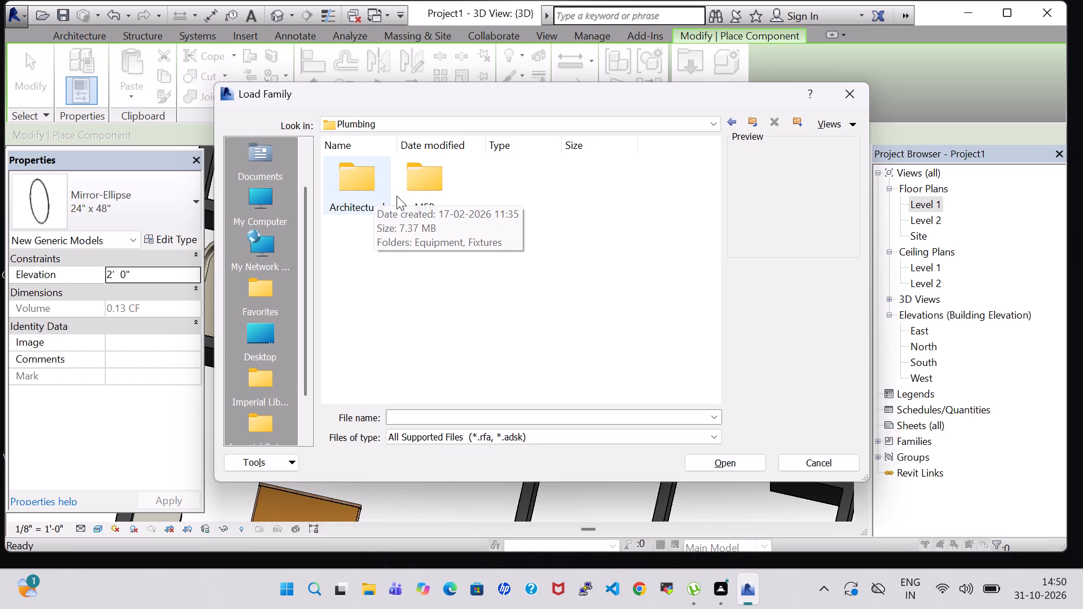
{"action": "double_click", "coordinate": [417, 188]}
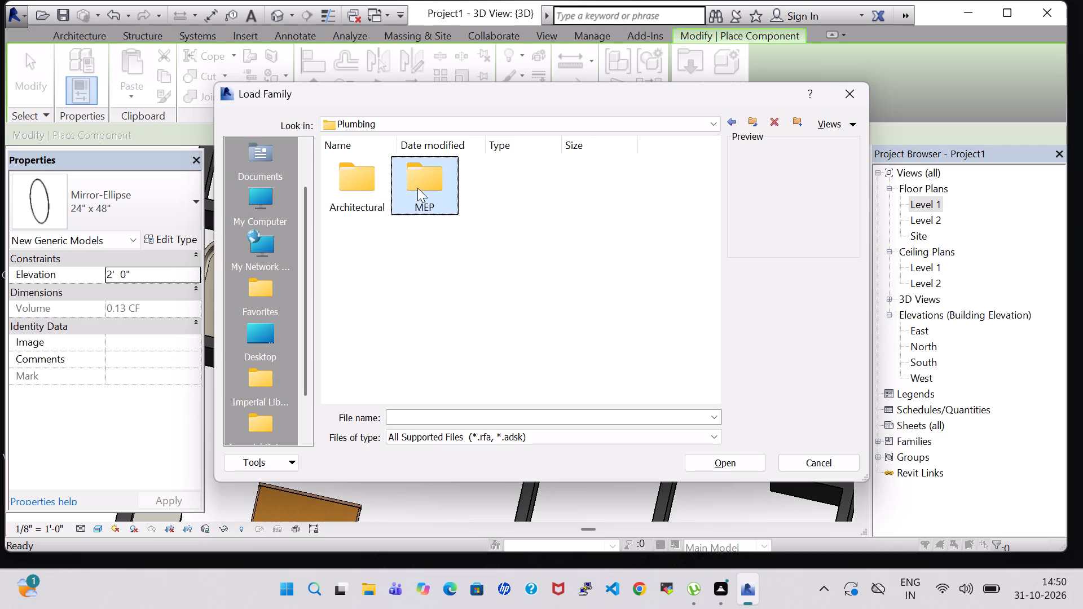
{"action": "left_click", "coordinate": [733, 119]}
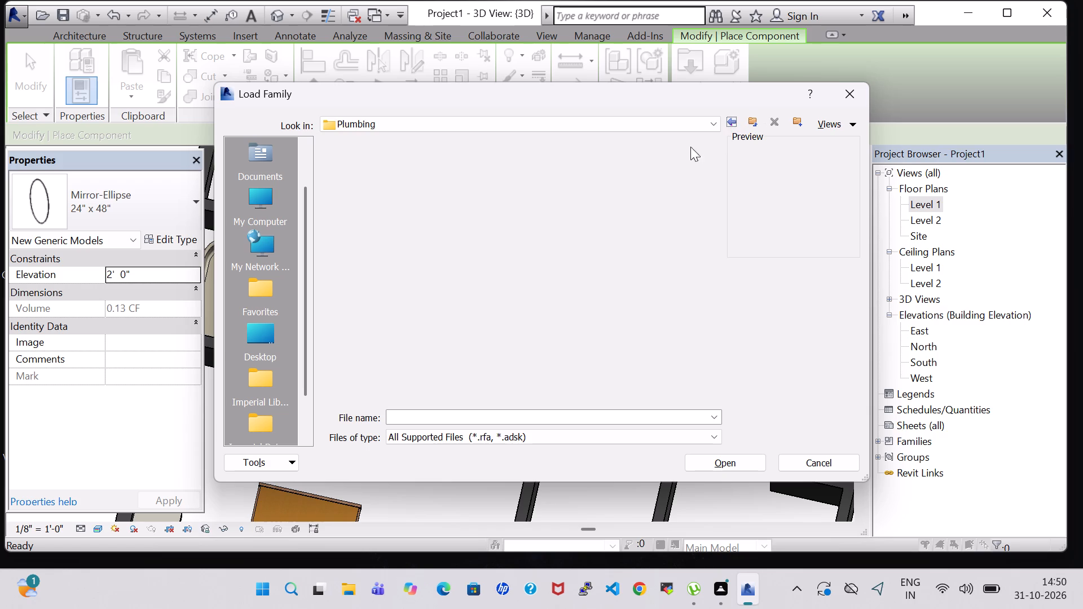
{"action": "double_click", "coordinate": [408, 187]}
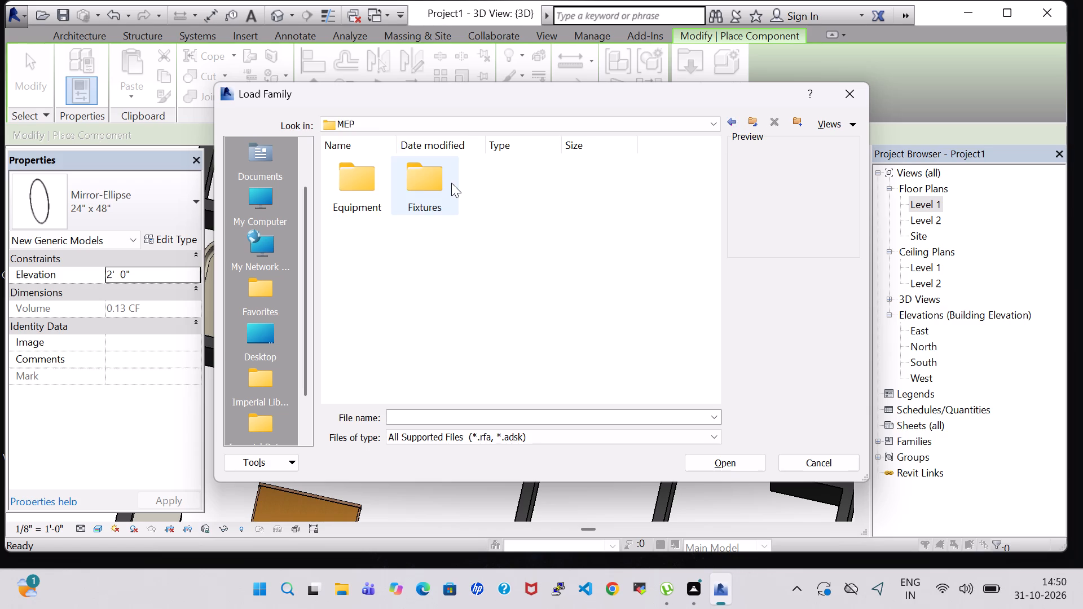
{"action": "double_click", "coordinate": [416, 187]}
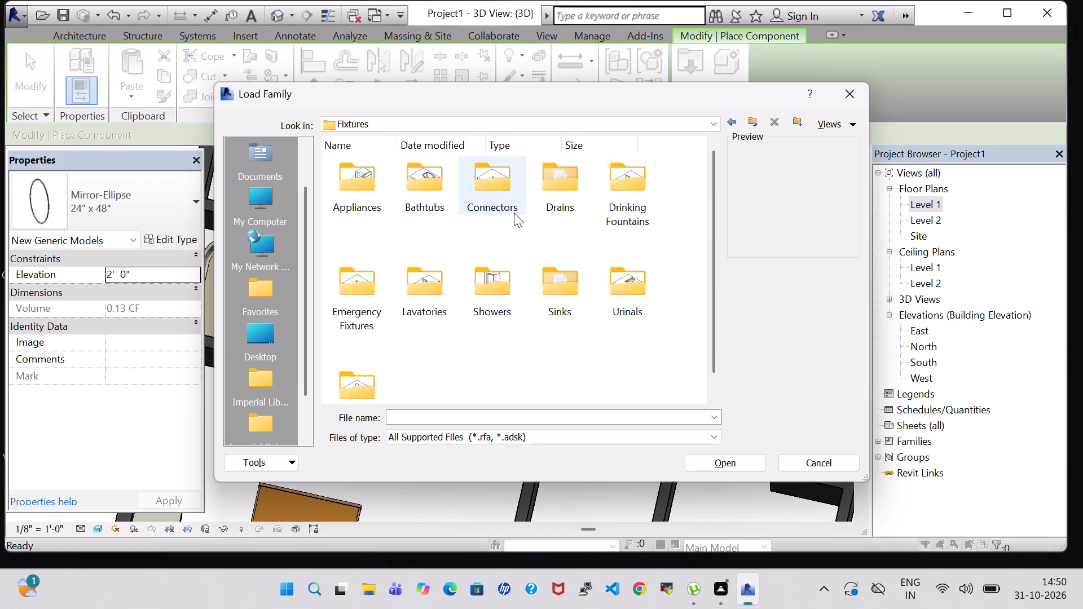
{"action": "scroll", "coordinate": [397, 204], "scroll_direction": "down", "scroll_amount": 1}
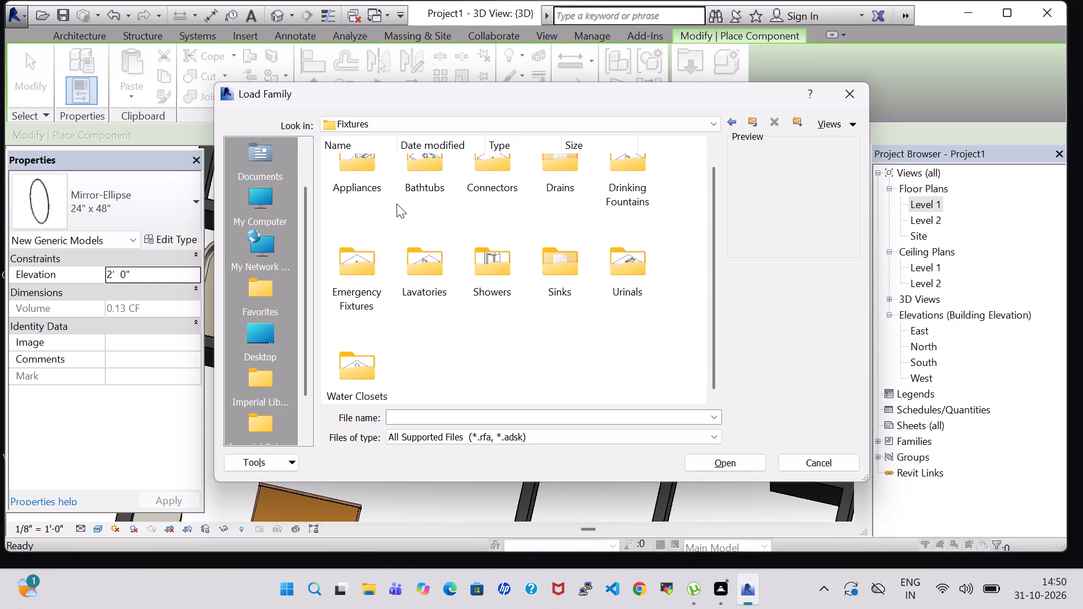
{"action": "scroll", "coordinate": [586, 272], "scroll_direction": "up", "scroll_amount": 2}
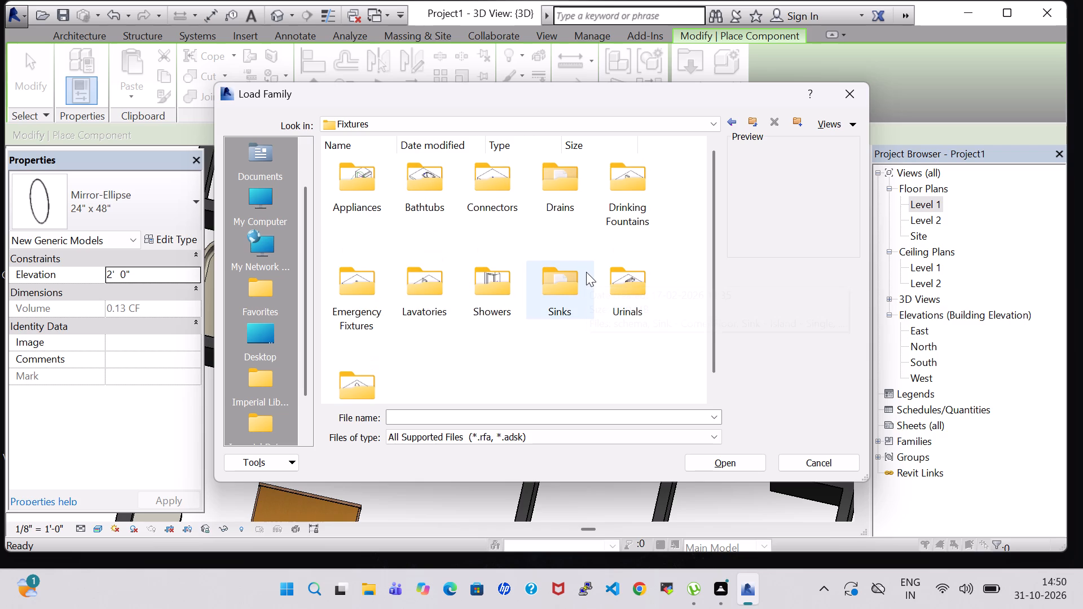
{"action": "double_click", "coordinate": [561, 206]}
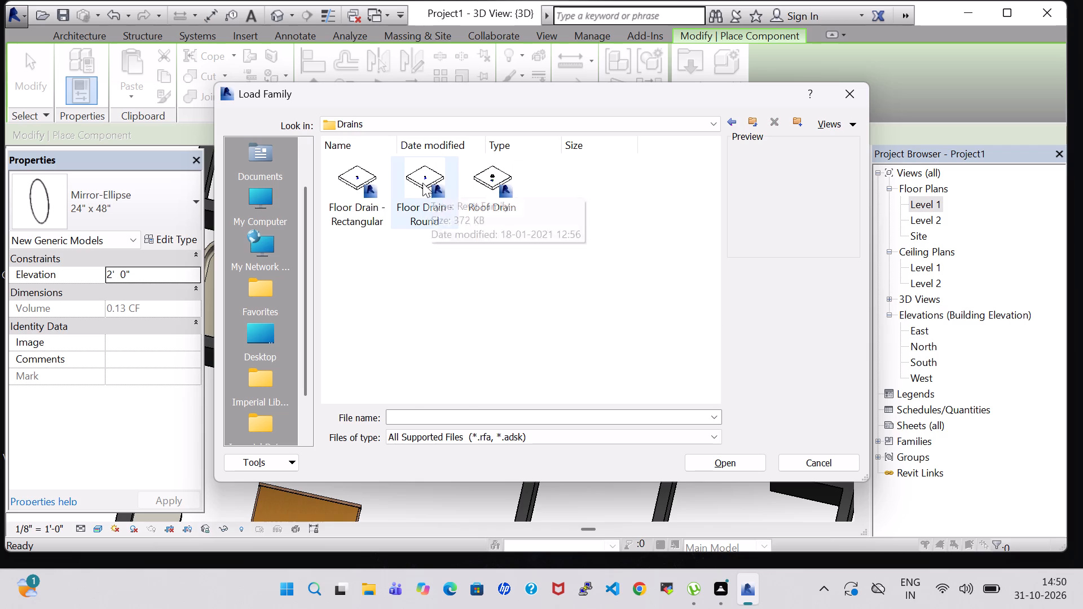
{"action": "left_click", "coordinate": [422, 183]}
{"action": "left_click", "coordinate": [741, 464]}
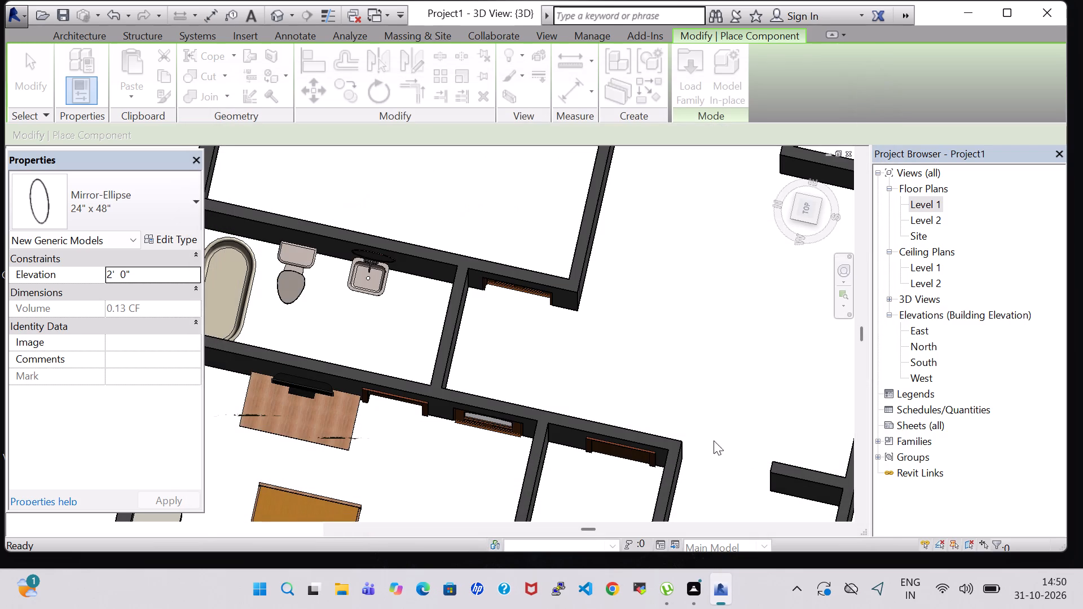
Place a round floor drain, 5" Strainer - 2" Drain, on the Level 1 work plane in the bathroom, about 5'-0" from the wall behind the toilet.
{"action": "left_click", "coordinate": [804, 73]}
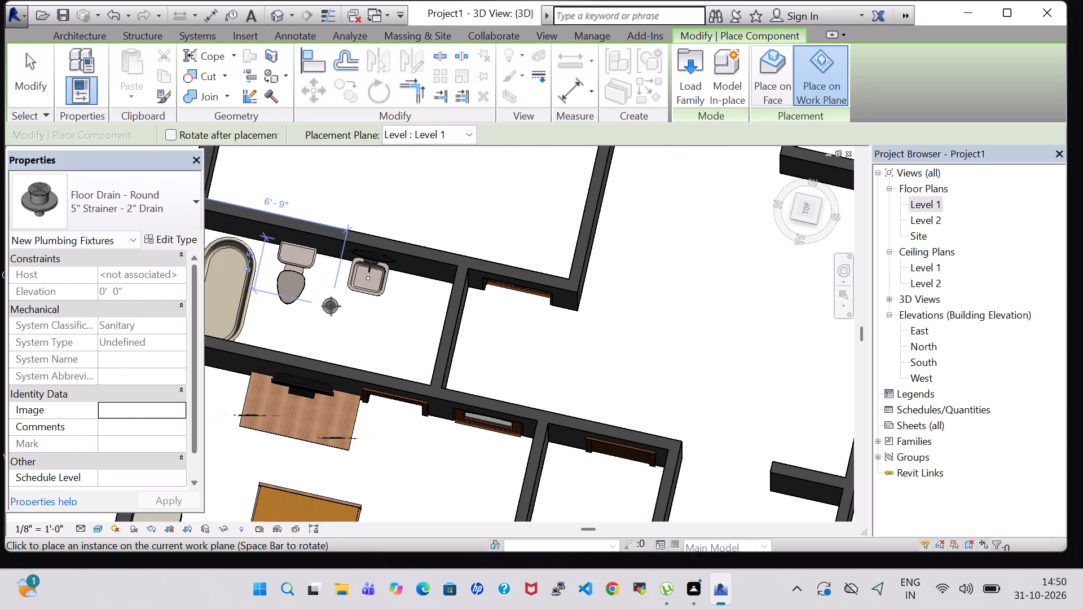
{"action": "scroll", "coordinate": [331, 306], "scroll_direction": "up", "scroll_amount": 1}
{"action": "middle_click_drag", "start_coordinate": [331, 306], "coordinate": [351, 320]}
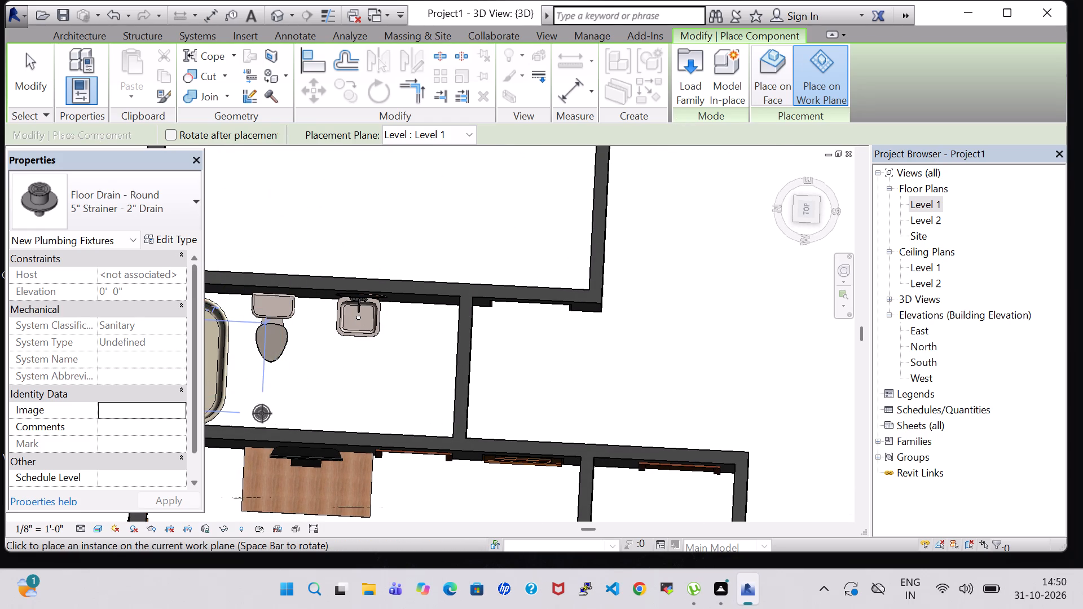
{"action": "left_click", "coordinate": [292, 418]}
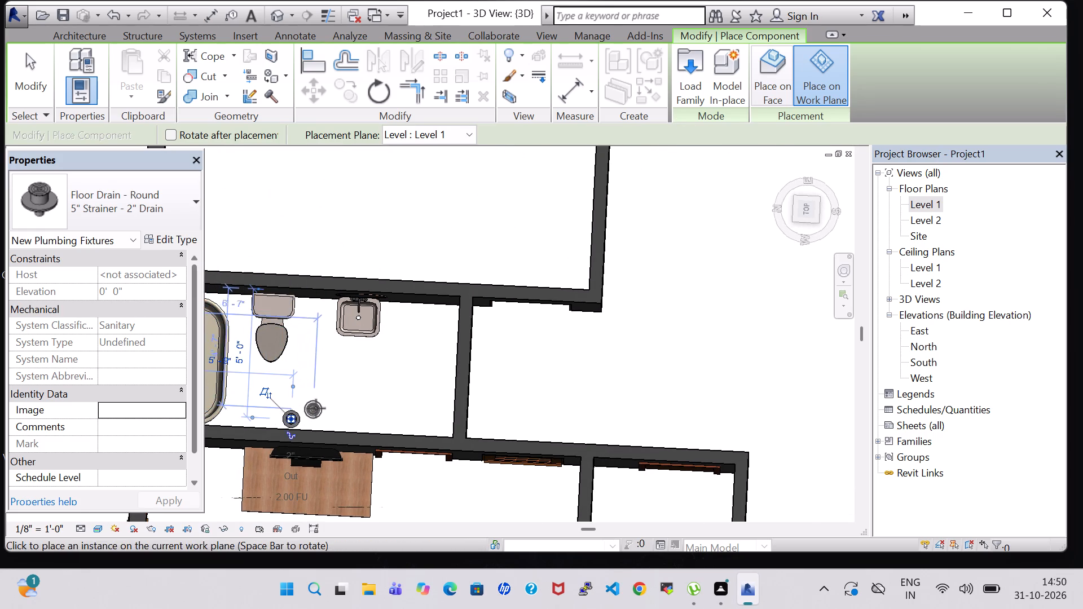
{"action": "key", "text": "Escape"}
{"action": "key", "text": "Escape"}
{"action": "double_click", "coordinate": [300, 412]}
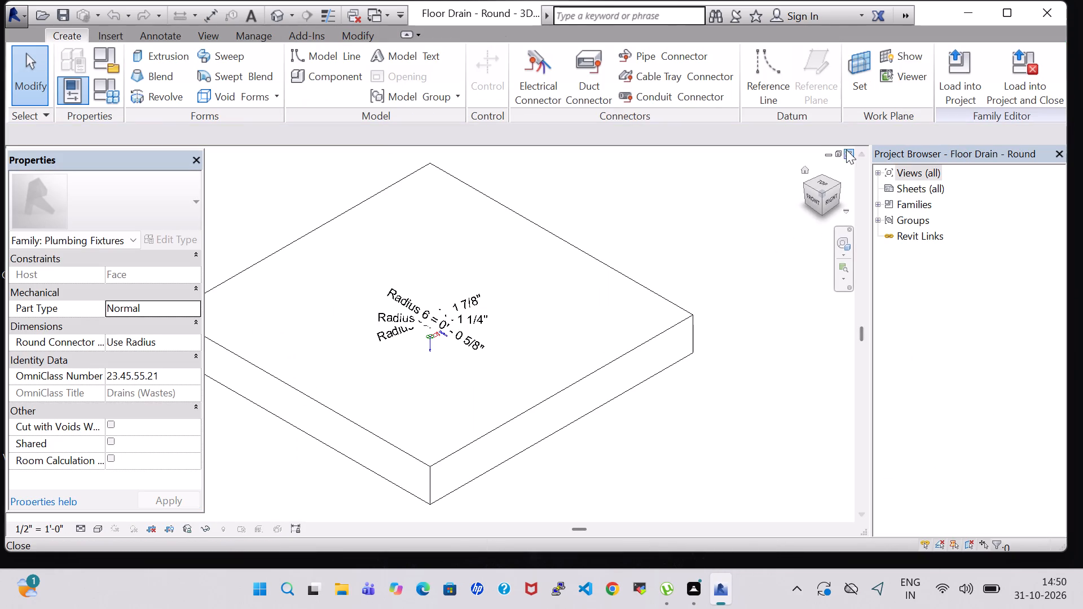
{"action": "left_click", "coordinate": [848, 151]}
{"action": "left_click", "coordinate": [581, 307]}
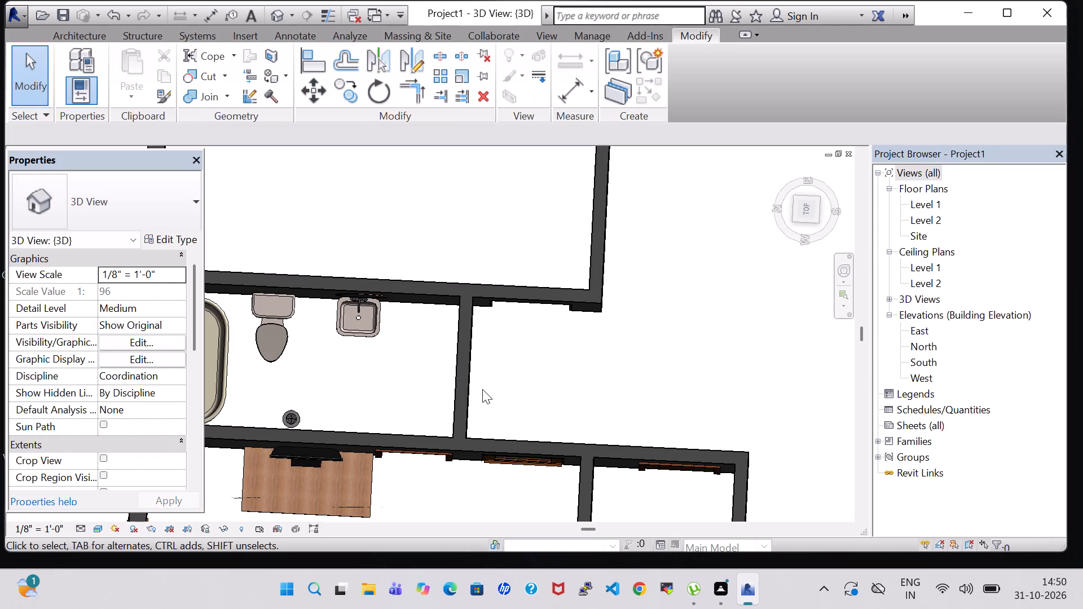
Nudge the bathroom floor drain about 4" toward the wall behind the toilet and about 6" away from the bathtub.
{"action": "left_click", "coordinate": [295, 411]}
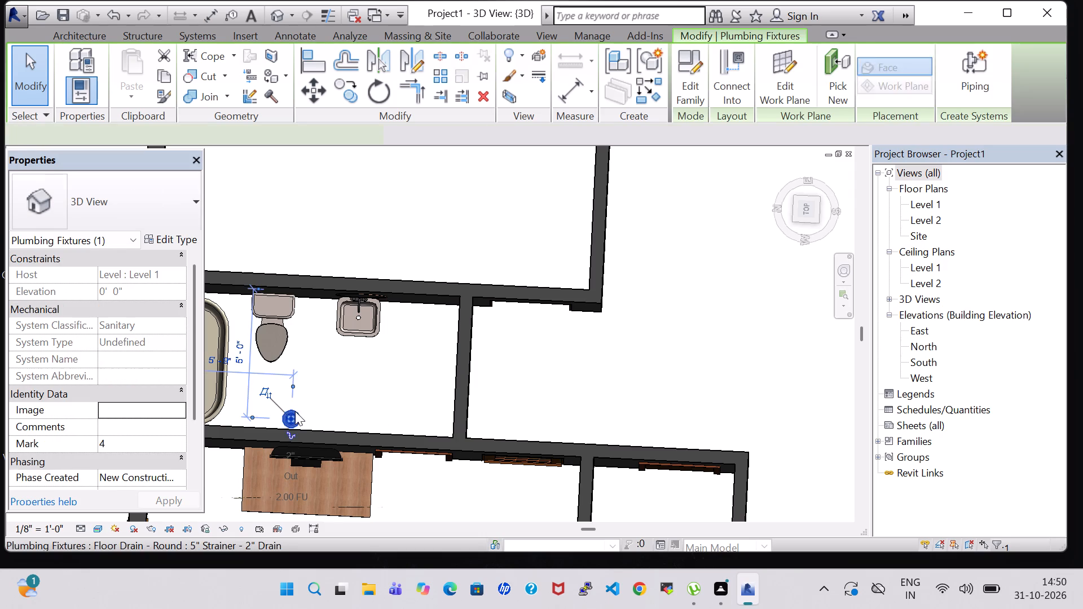
{"action": "key", "text": "Up"}
{"action": "key", "text": "Up"}
{"action": "key", "text": "Up"}
{"action": "key", "text": "Right"}
{"action": "key", "text": "Right"}
{"action": "key", "text": "Right"}
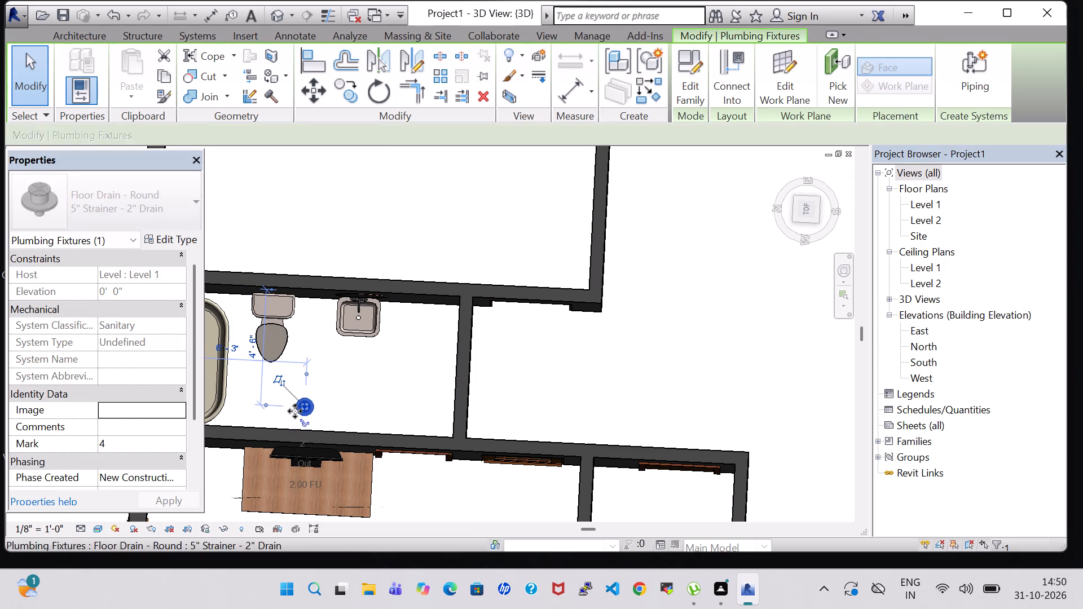
{"action": "key", "text": "Down"}
{"action": "left_click", "coordinate": [657, 347]}
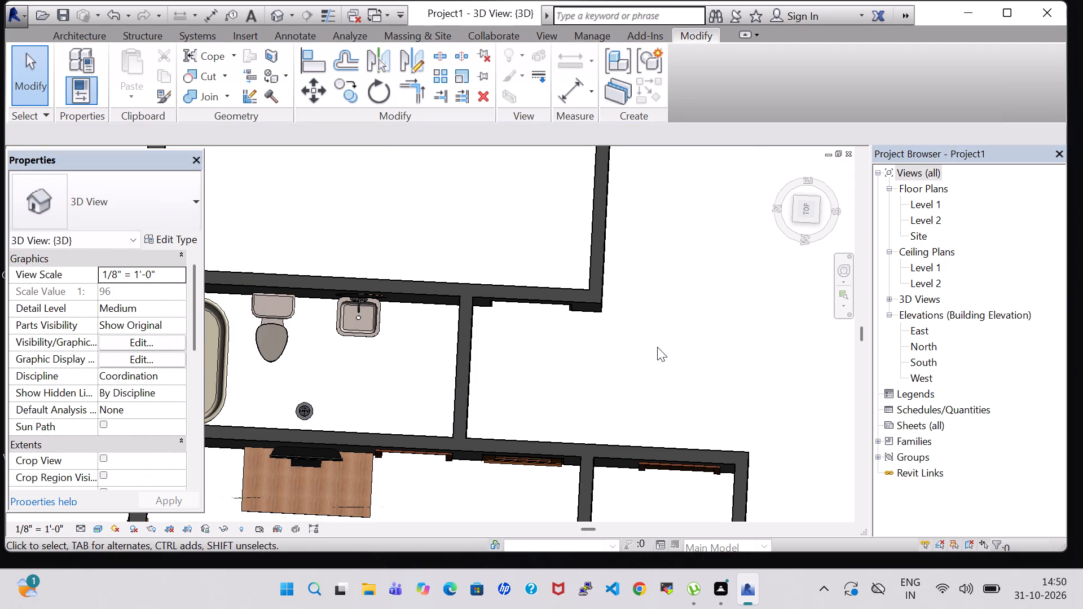
Examine the bathroom and surrounding rooms in the 3D view, then review the house layout in the Level 1 floor plan.
{"action": "scroll", "coordinate": [657, 347], "scroll_direction": "down", "scroll_amount": 3}
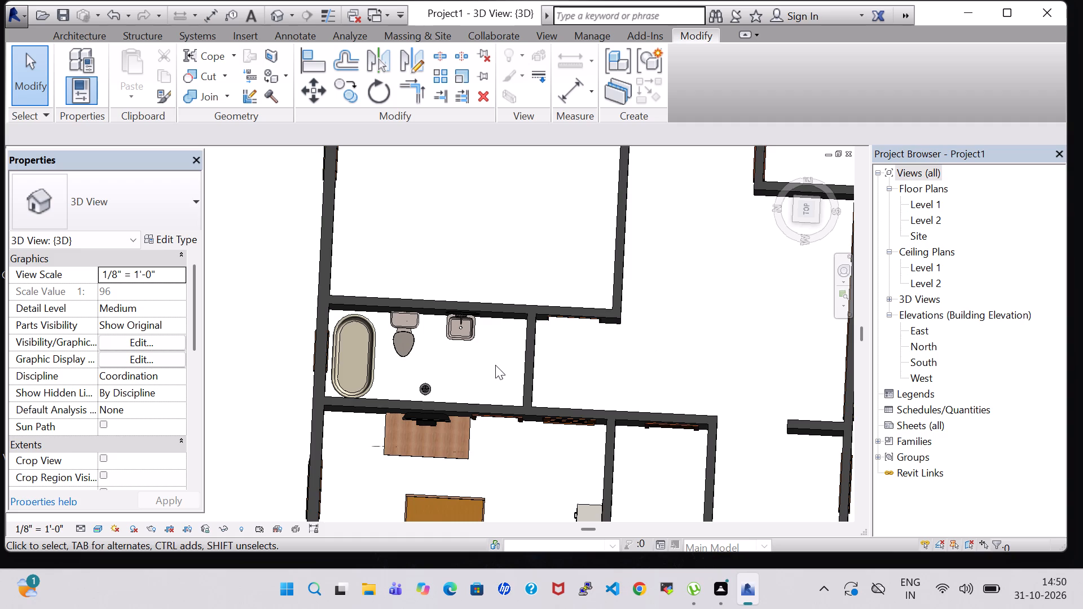
{"action": "middle_click_drag", "start_coordinate": [495, 365], "coordinate": [493, 217]}
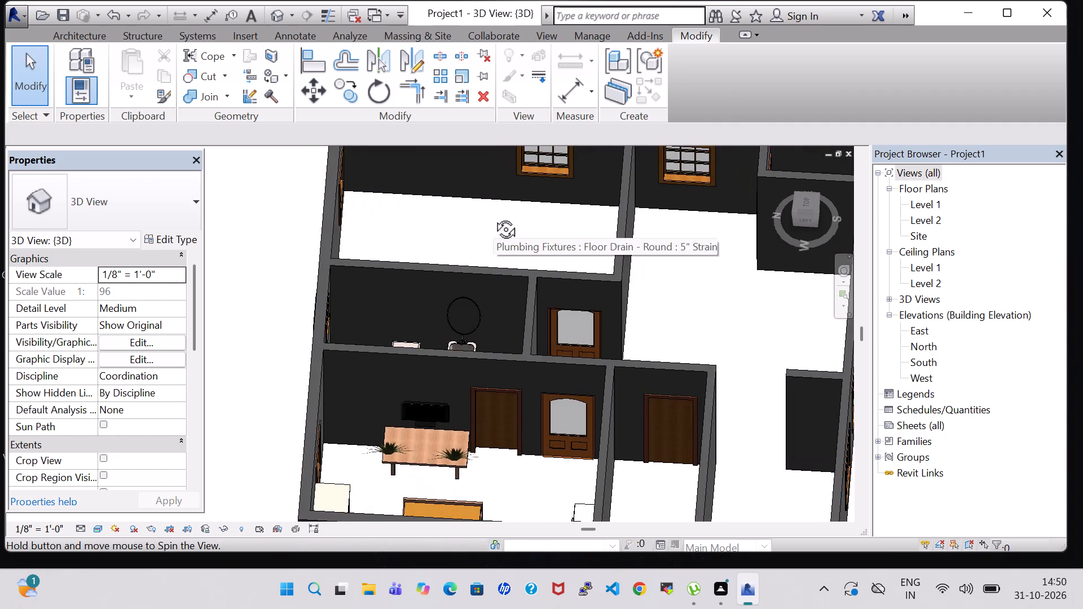
{"action": "middle_click_drag", "start_coordinate": [493, 217], "coordinate": [475, 389]}
{"action": "middle_click", "coordinate": [474, 390], "text": "shift"}
{"action": "double_click", "coordinate": [930, 200]}
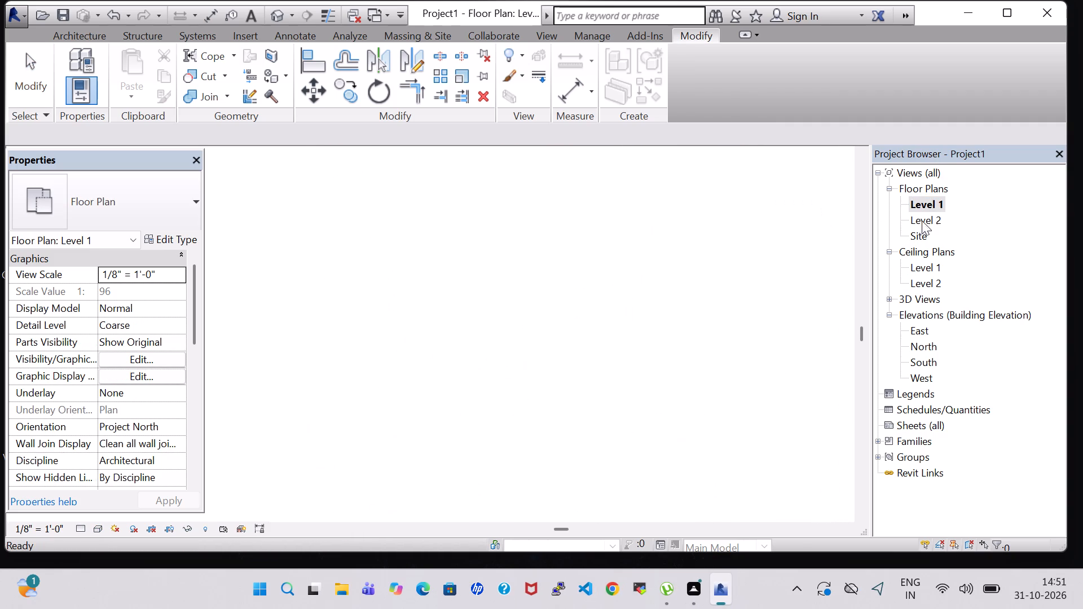
{"action": "scroll", "coordinate": [586, 299], "scroll_direction": "down", "scroll_amount": 4}
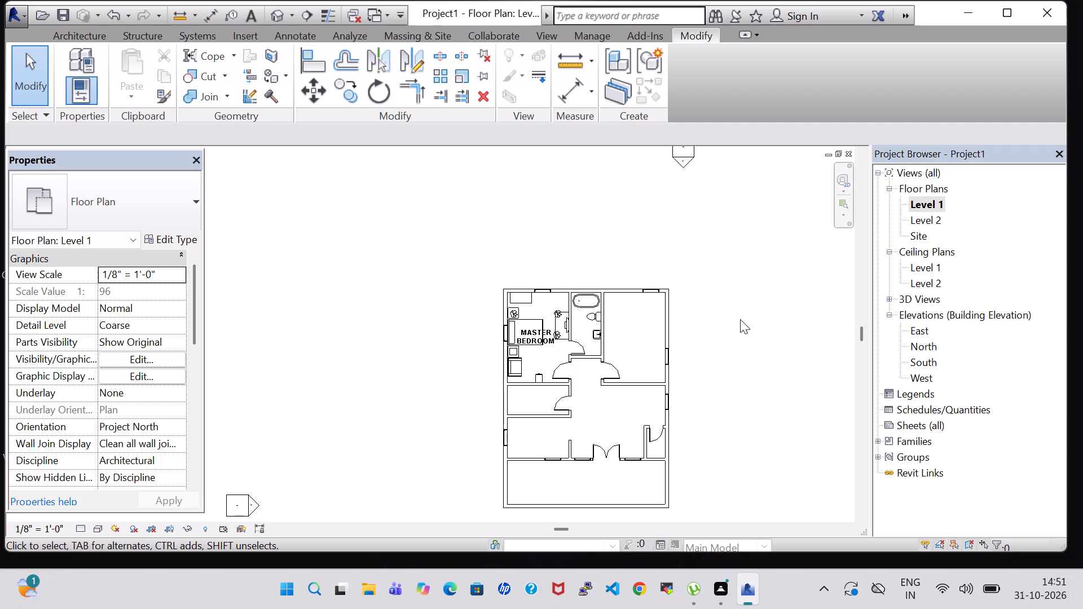
{"action": "scroll", "coordinate": [492, 264], "scroll_direction": "up", "scroll_amount": 5}
{"action": "middle_click_drag", "start_coordinate": [569, 286], "coordinate": [476, 154]}
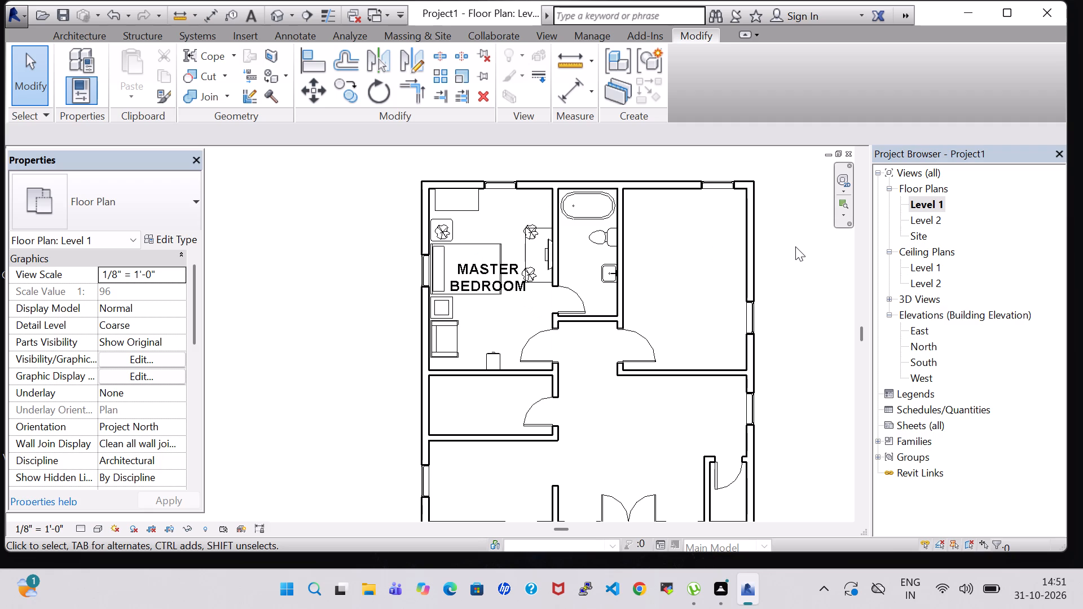
{"action": "scroll", "coordinate": [795, 246], "scroll_direction": "down", "scroll_amount": 1}
{"action": "middle_click_drag", "start_coordinate": [795, 246], "coordinate": [750, 240]}
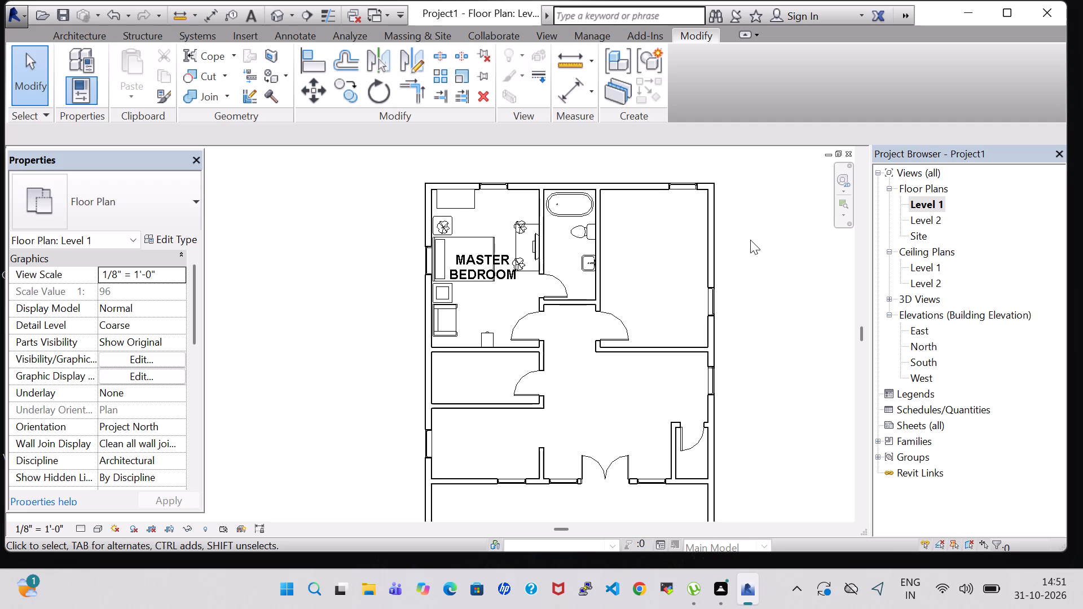
{"action": "left_click", "coordinate": [749, 235]}
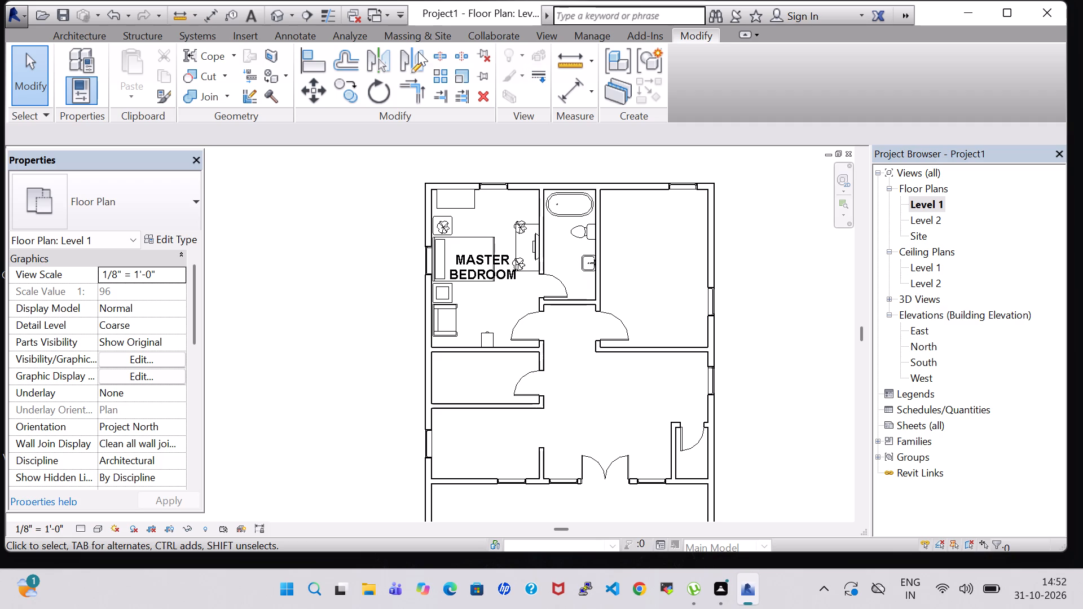
Place a tagged room in the bathroom beside the master bedroom on the Level 1 floor plan.
{"action": "left_click", "coordinate": [68, 33]}
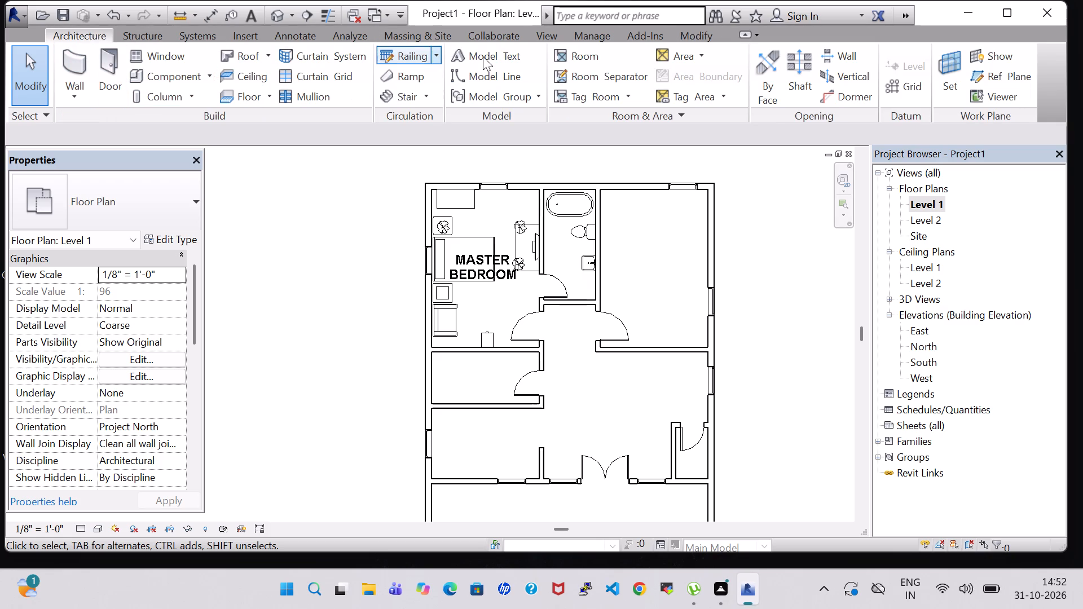
{"action": "left_click", "coordinate": [584, 56]}
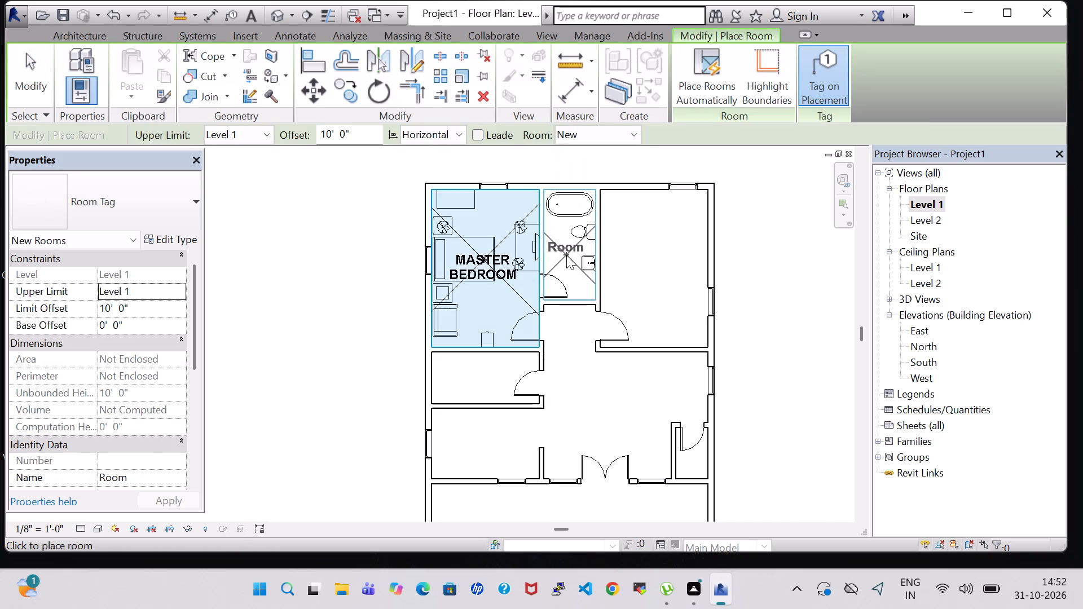
{"action": "left_click", "coordinate": [566, 255]}
{"action": "key", "text": "Escape"}
{"action": "key", "text": "Escape"}
Rename the room tag in the bathroom beside the master bedroom as TOILET and nudge the tag slightly away from the master bedroom.
{"action": "double_click", "coordinate": [566, 249]}
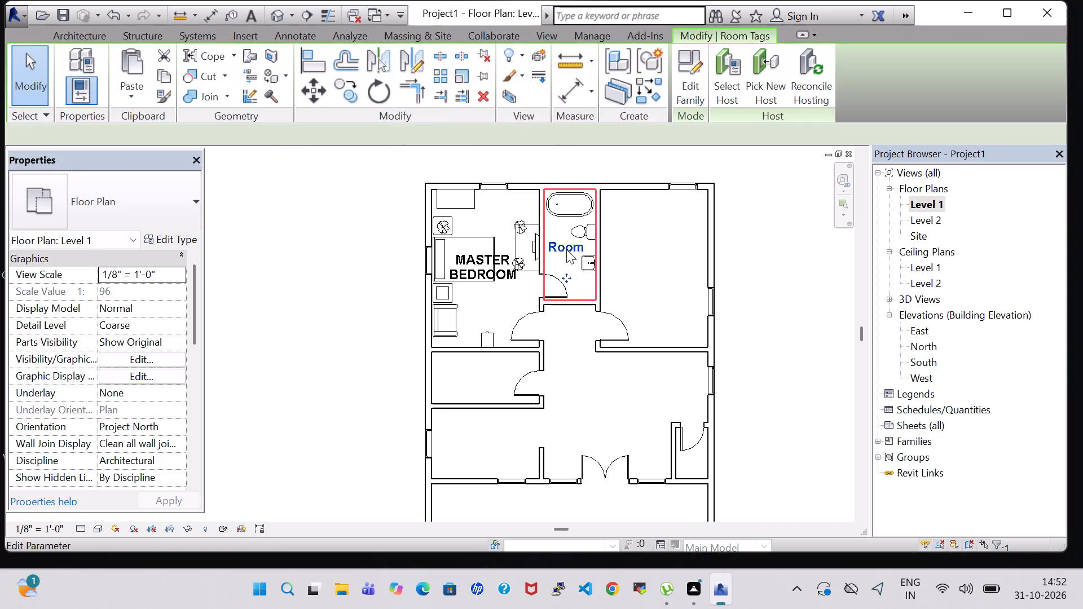
{"action": "key", "text": "BackSpace"}
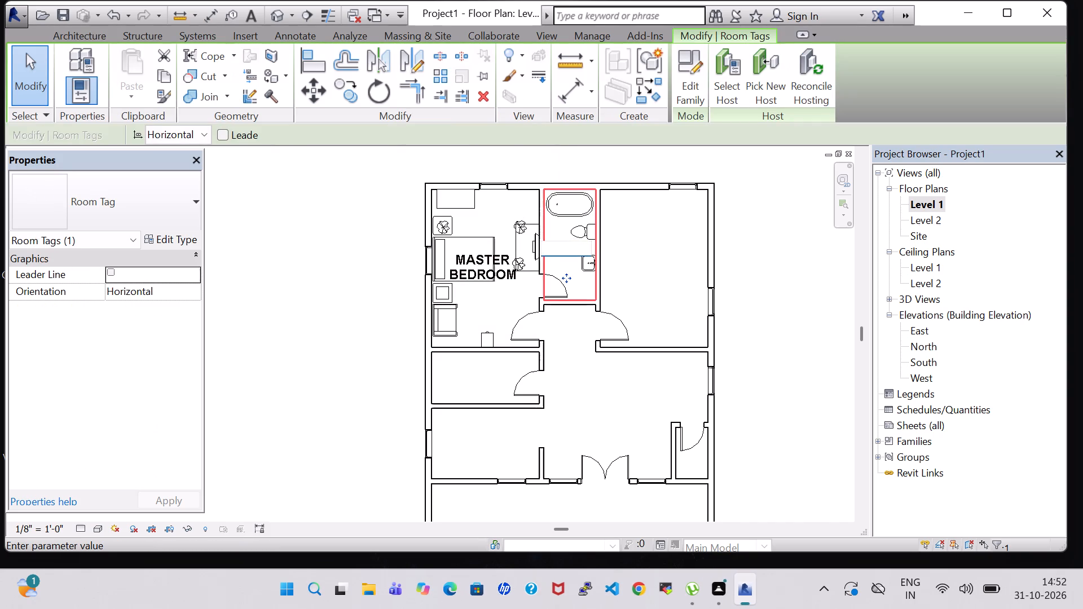
{"action": "type", "text": "TOILET"}
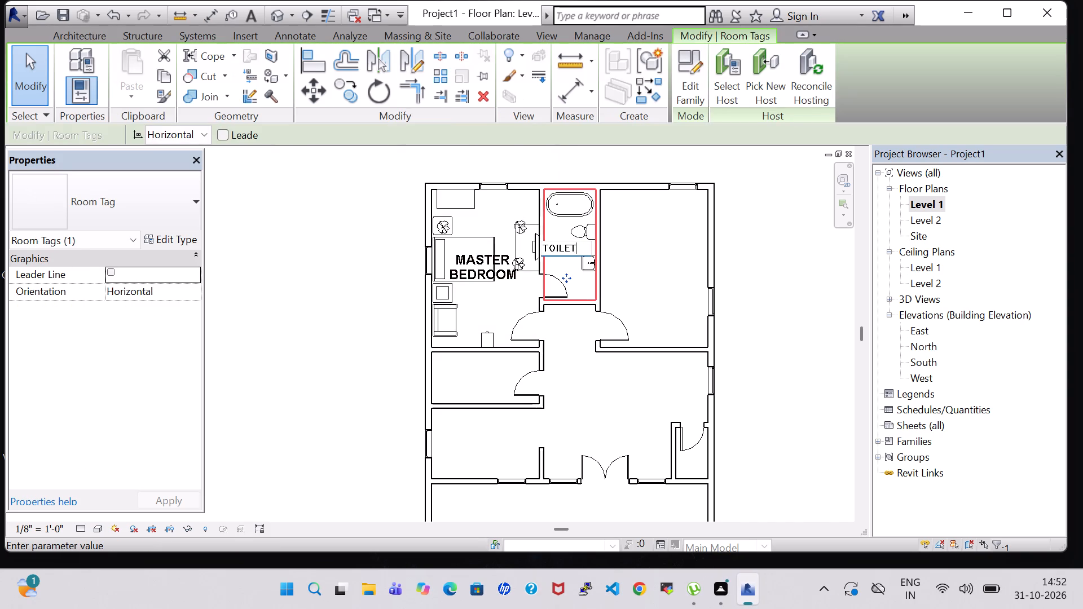
{"action": "key", "text": "Return"}
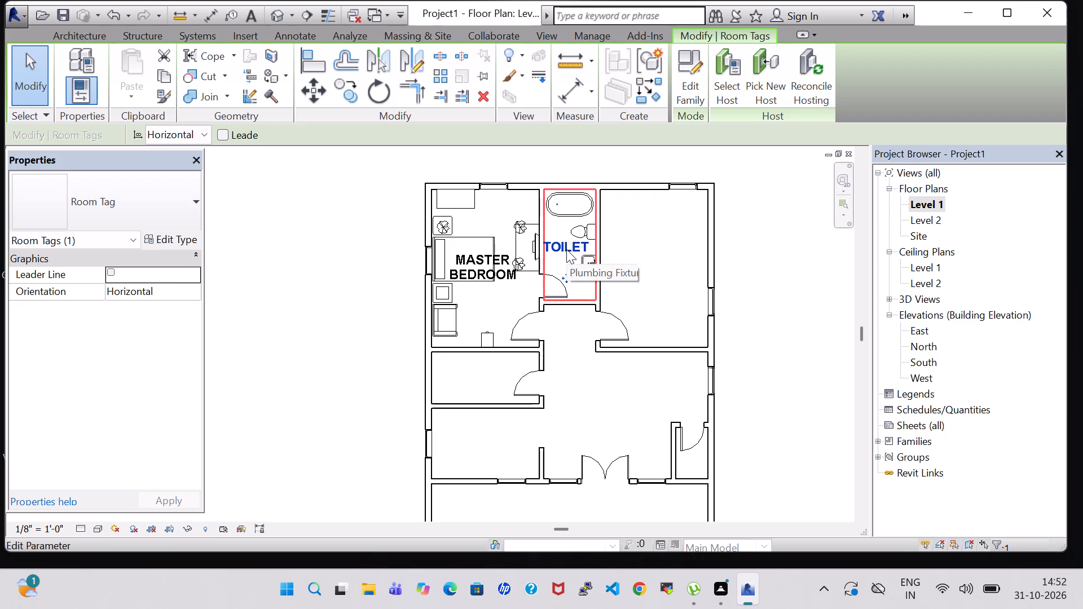
{"action": "key", "text": "Right"}
{"action": "left_click", "coordinate": [739, 221]}
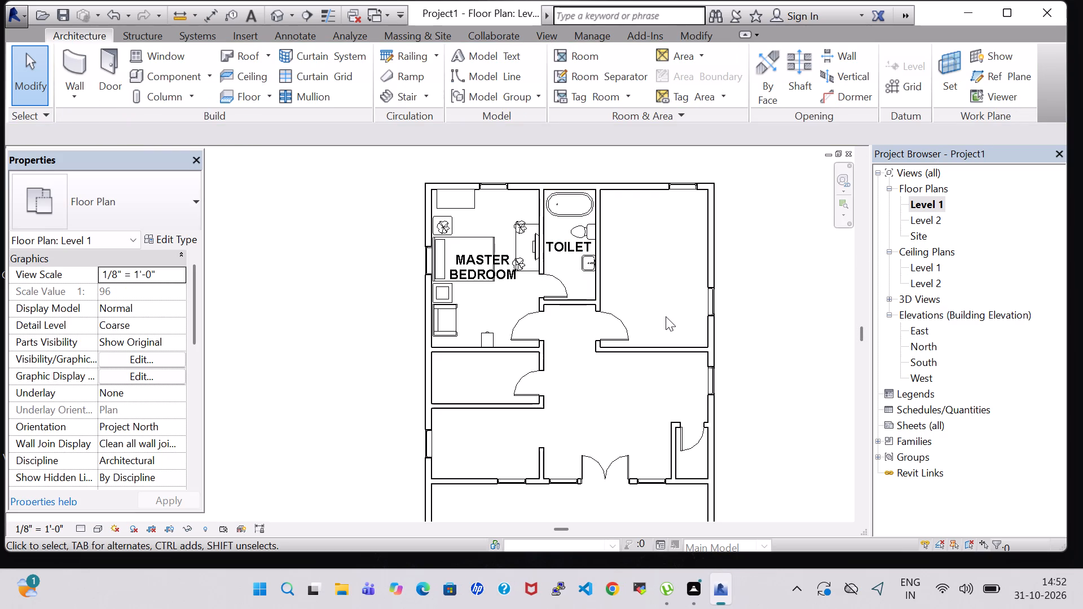
Place a tagged room in the hallway space between the two bedroom doors and name it PASSAGE.
{"action": "scroll", "coordinate": [654, 261], "scroll_direction": "up", "scroll_amount": 3}
{"action": "middle_click_drag", "start_coordinate": [654, 261], "coordinate": [651, 277]}
{"action": "middle_click_drag", "start_coordinate": [650, 280], "coordinate": [648, 289]}
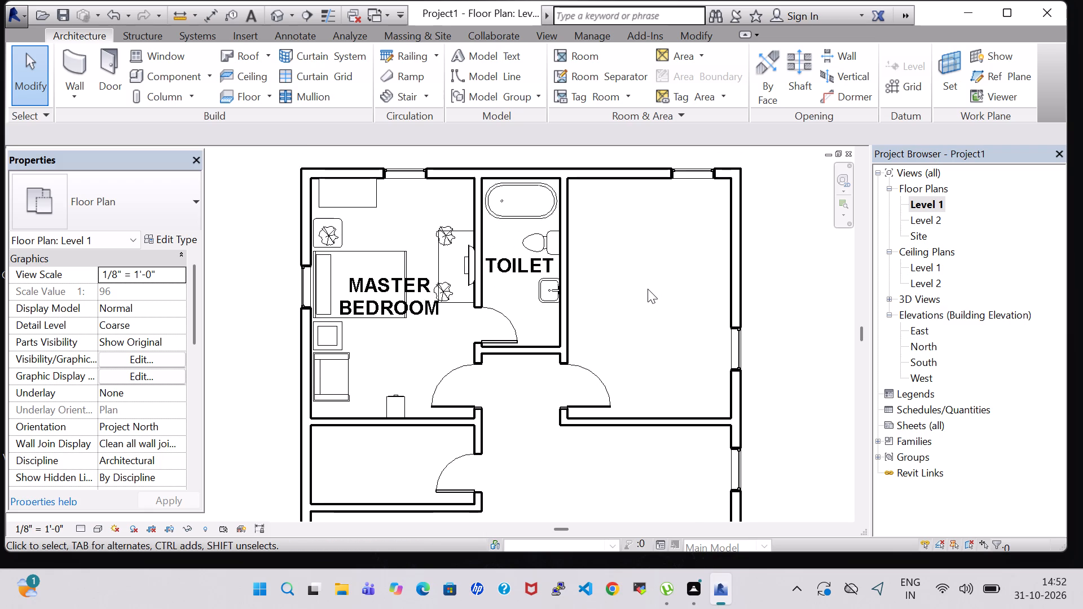
{"action": "scroll", "coordinate": [648, 289], "scroll_direction": "down", "scroll_amount": 2}
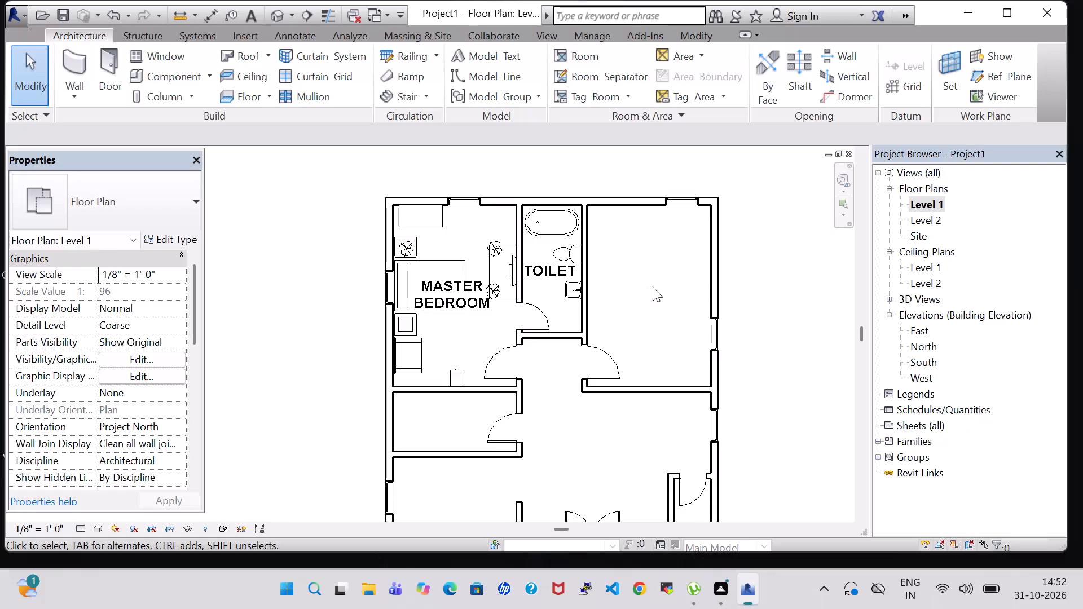
{"action": "left_click", "coordinate": [569, 53]}
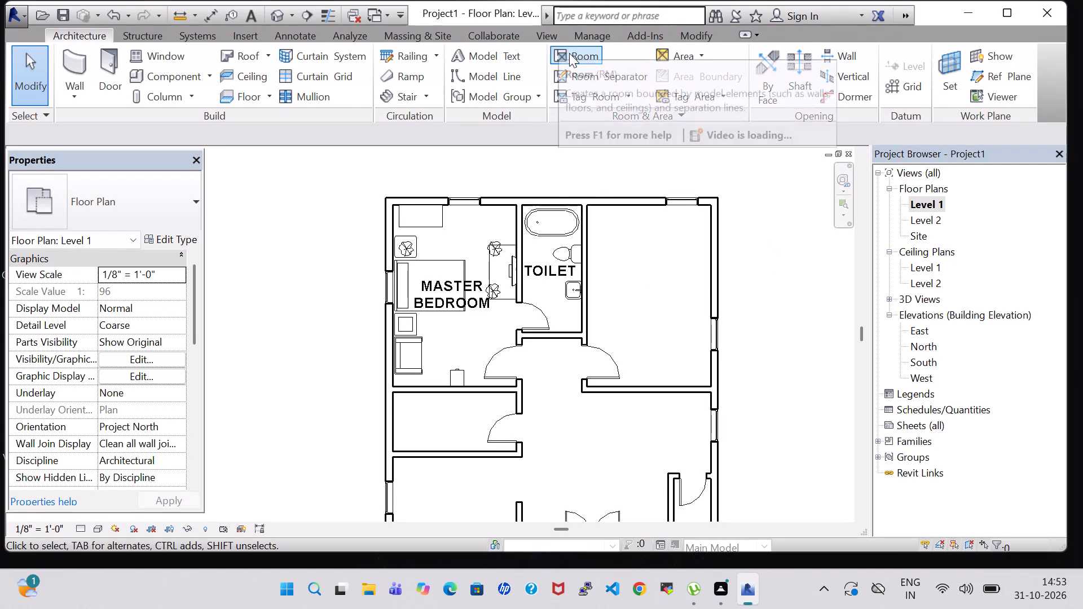
{"action": "left_click", "coordinate": [547, 370]}
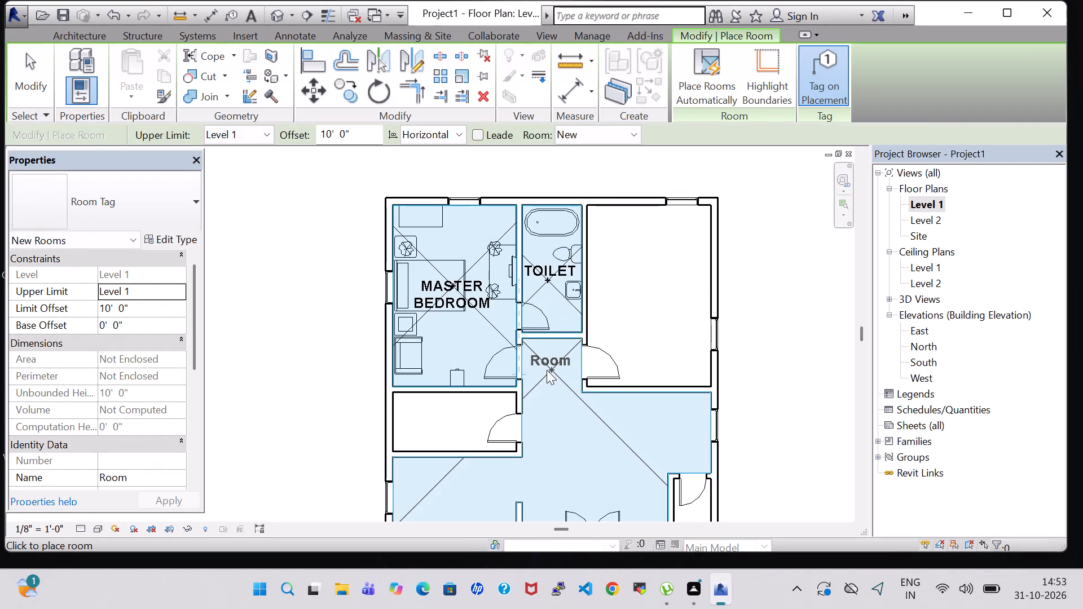
{"action": "key", "text": "Escape"}
{"action": "key", "text": "Escape"}
{"action": "double_click", "coordinate": [547, 360]}
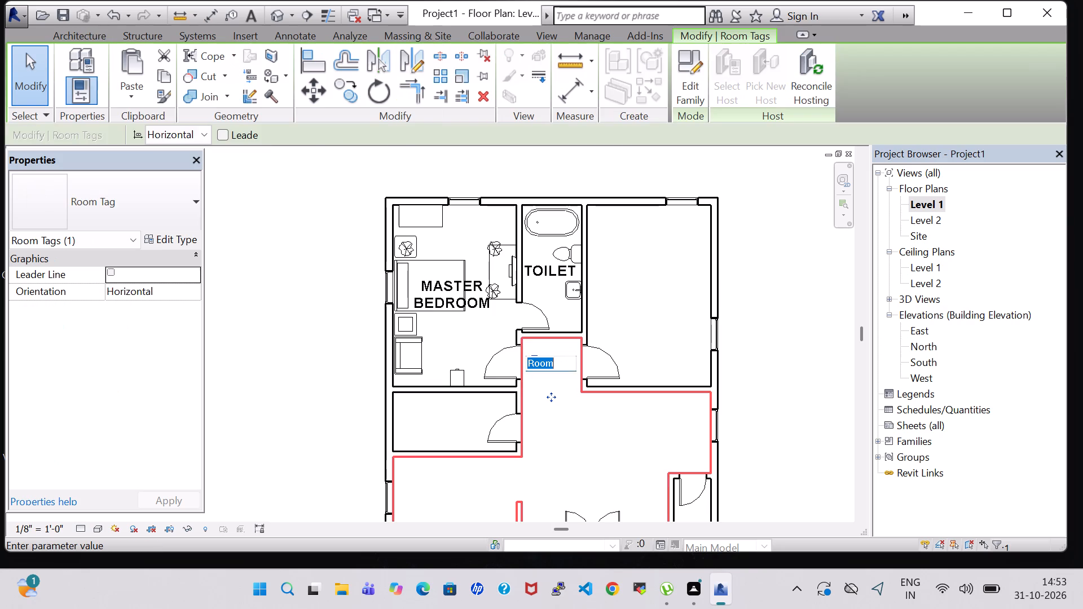
{"action": "key", "text": "BackSpace"}
{"action": "type", "text": "PASSAGE"}
{"action": "key", "text": "Return"}
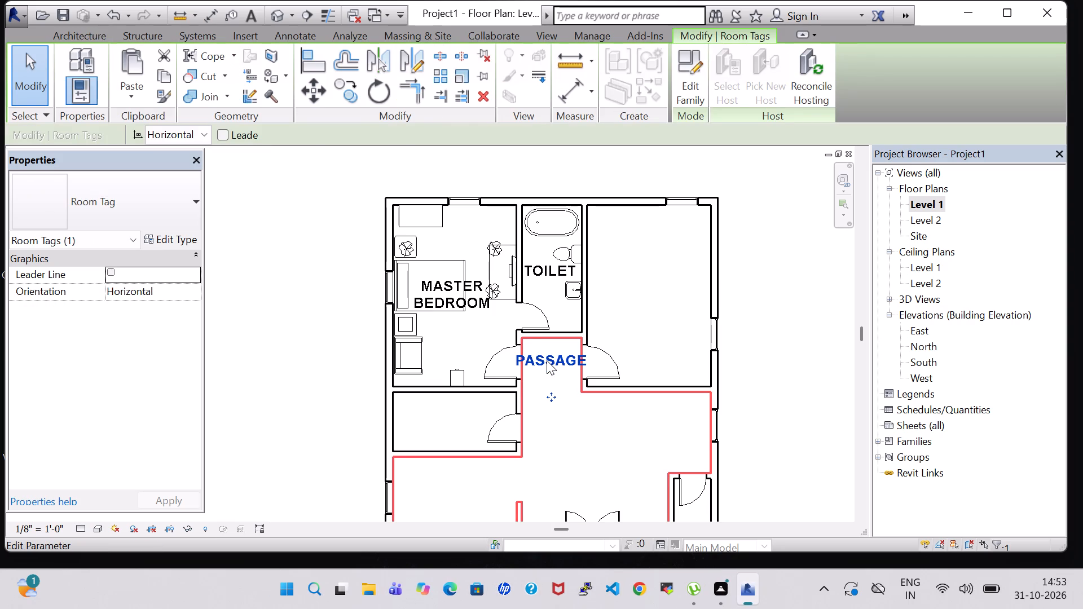
Set the PASSAGE tag's orientation to vertical and nudge it down and right to sit within the hallway.
{"action": "left_click", "coordinate": [184, 134]}
{"action": "left_click", "coordinate": [184, 158]}
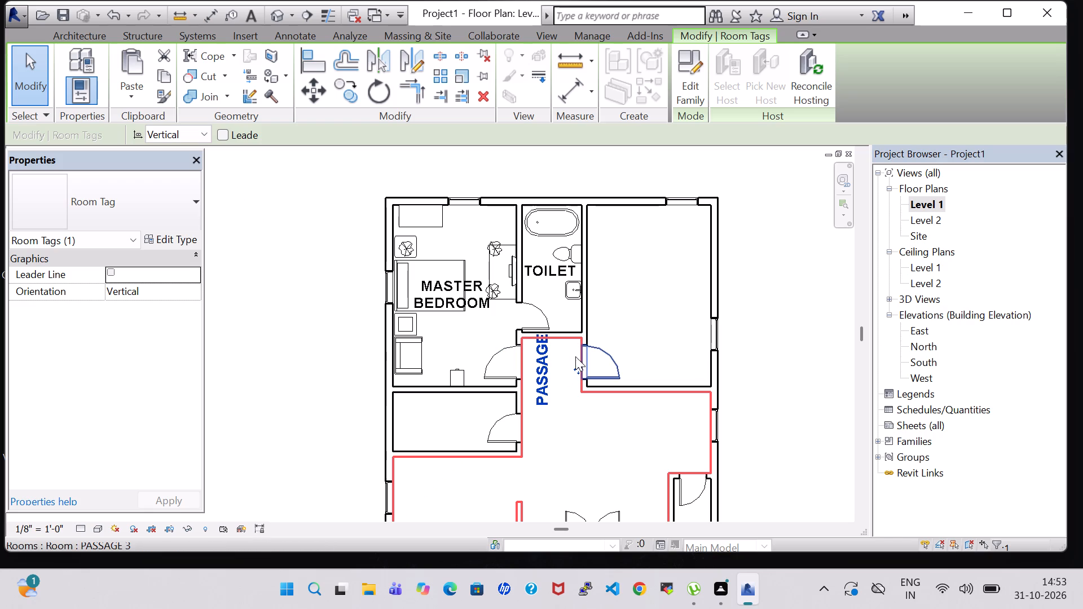
{"action": "key", "text": "Down"}
{"action": "key", "text": "Down"}
{"action": "key", "text": "Down"}
{"action": "key", "text": "Down"}
{"action": "key", "text": "Right"}
{"action": "key", "text": "Right"}
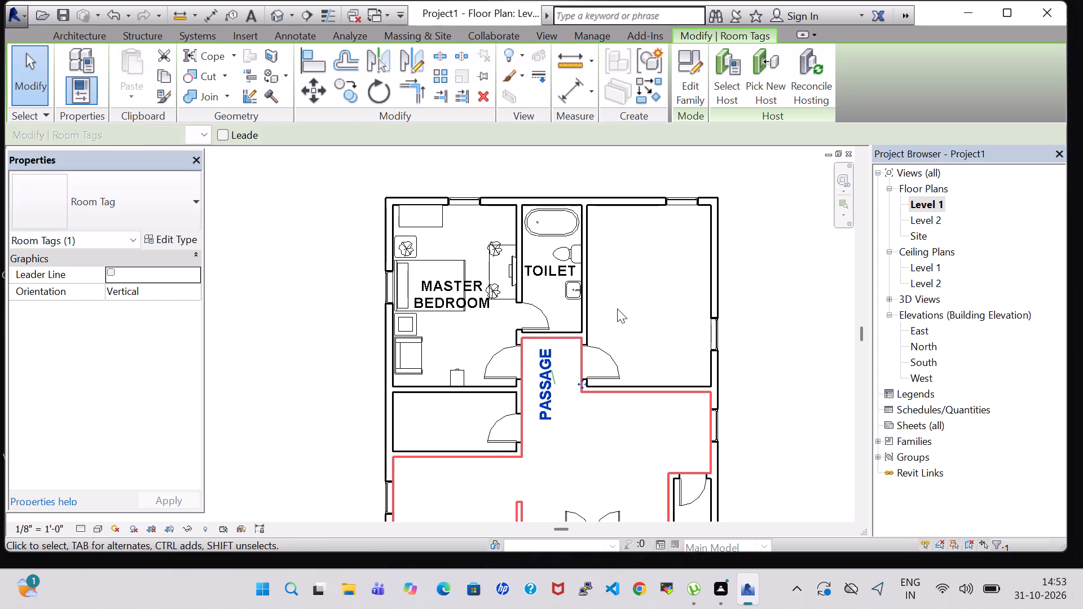
{"action": "left_click", "coordinate": [624, 298]}
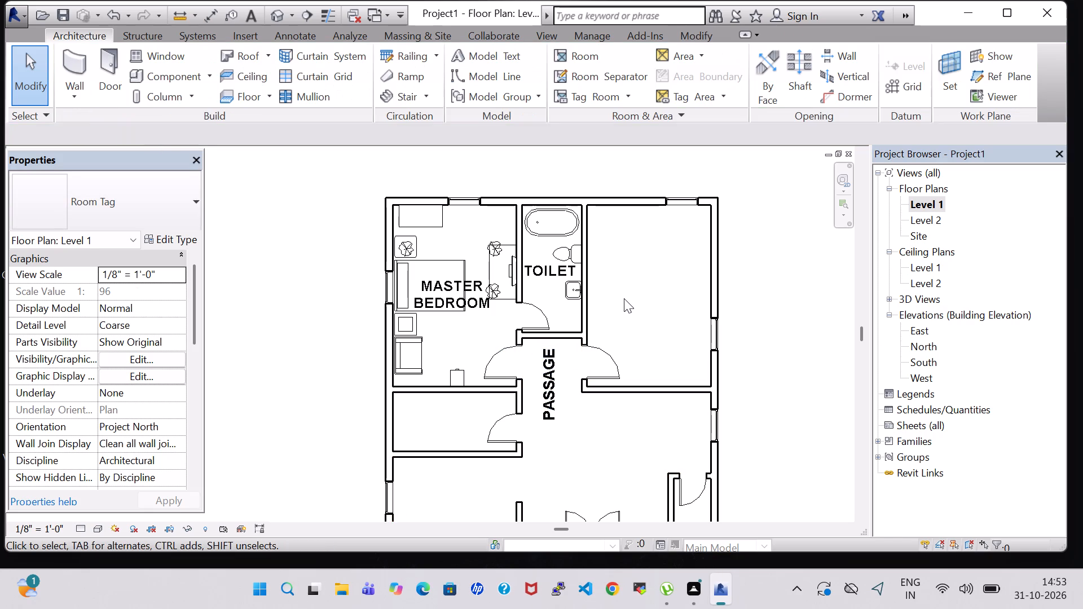
Place a Bed-Shaker Double 56" x 78" in the second bedroom, rotated with its headboard close against the wall shared with the toilet.
{"action": "left_click", "coordinate": [443, 258]}
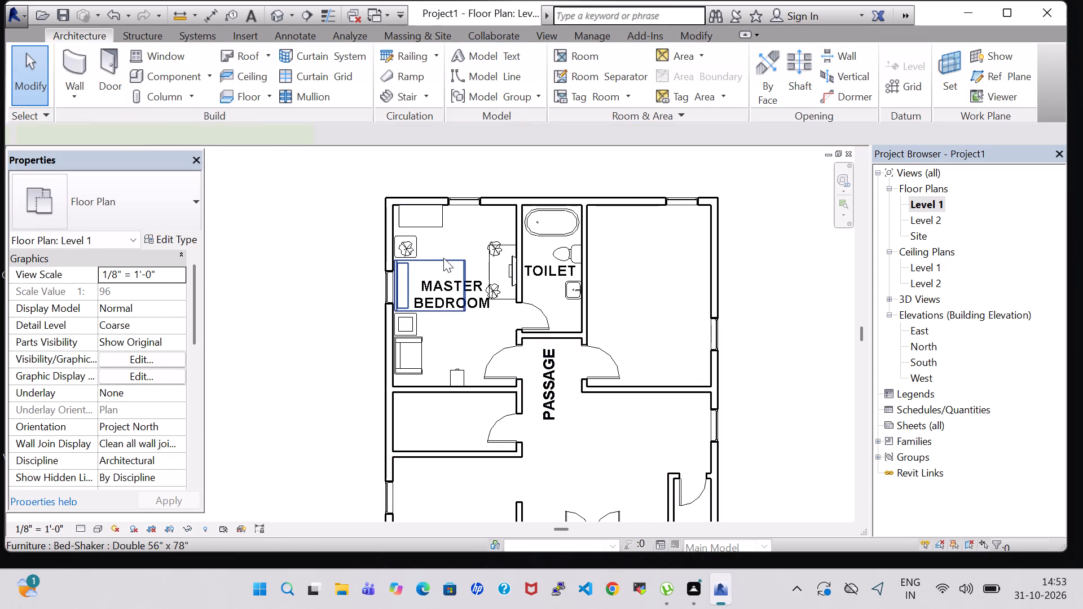
{"action": "right_click", "coordinate": [443, 258]}
{"action": "double_click", "coordinate": [553, 301]}
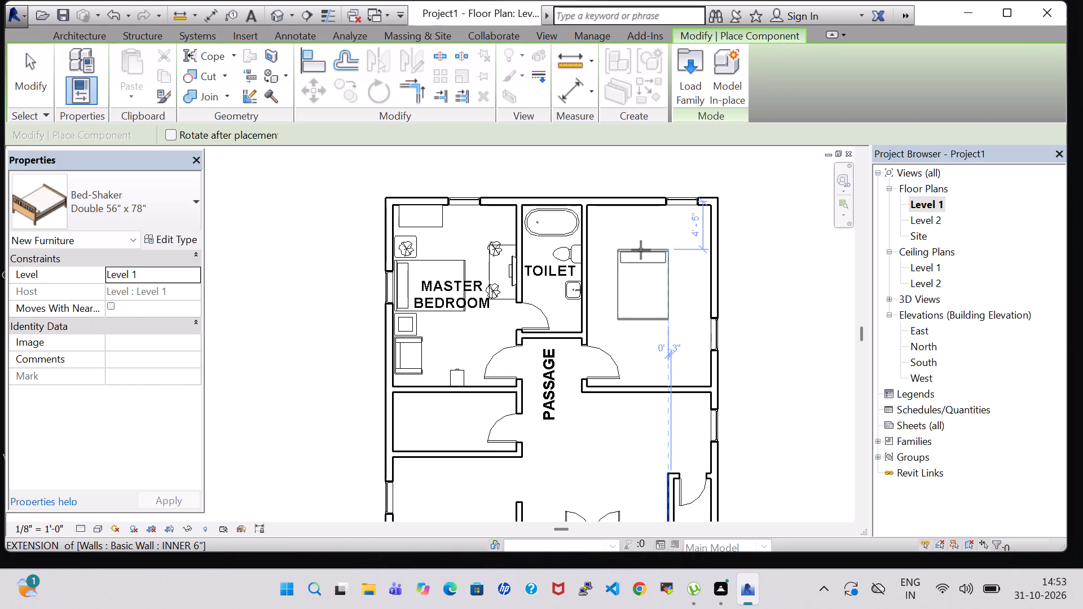
{"action": "key", "text": "space"}
{"action": "scroll", "coordinate": [619, 286], "scroll_direction": "up", "scroll_amount": 8}
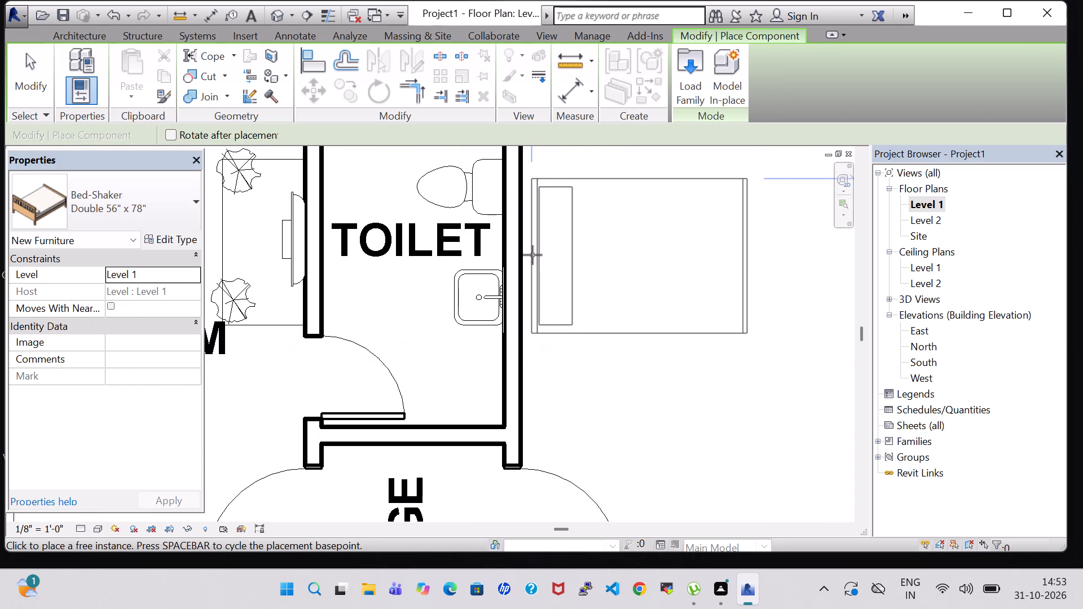
{"action": "left_click", "coordinate": [532, 255]}
{"action": "key", "text": "Escape"}
{"action": "key", "text": "Escape"}
{"action": "left_click", "coordinate": [532, 255]}
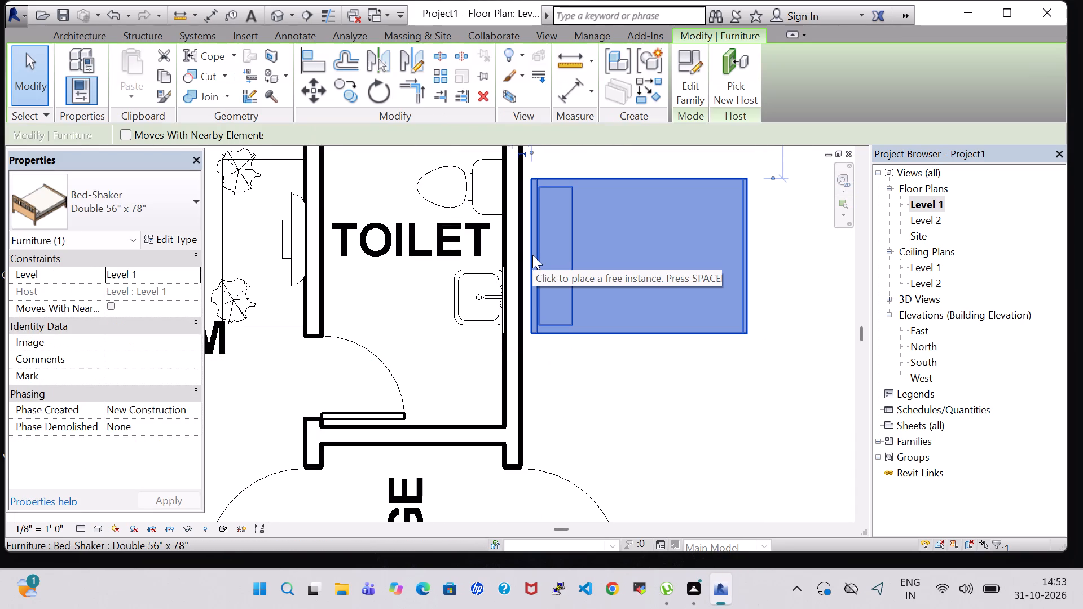
{"action": "key", "text": "Left"}
{"action": "key", "text": "Left"}
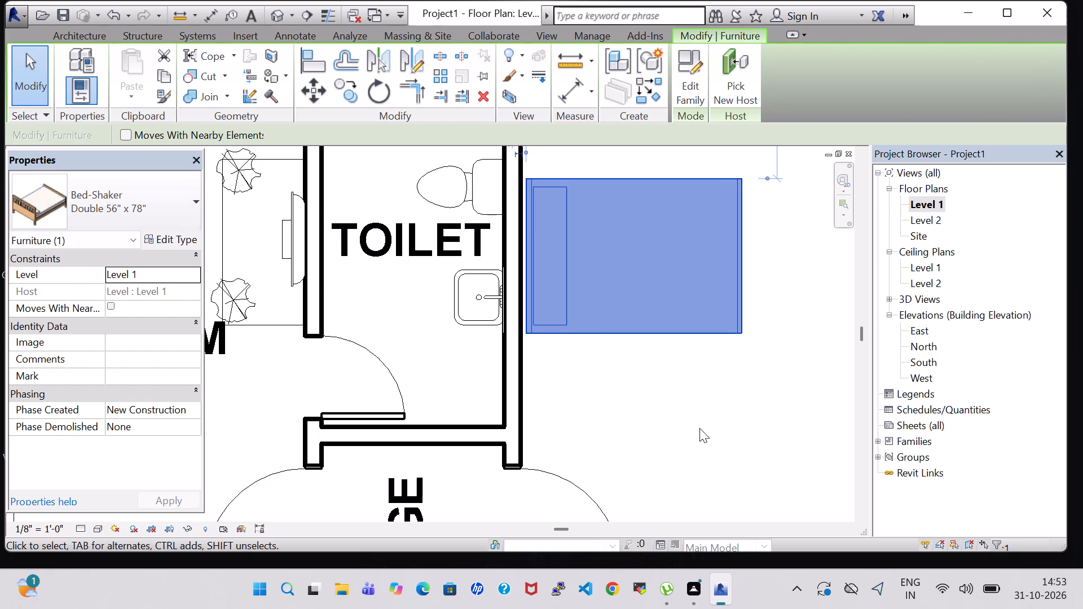
{"action": "left_click", "coordinate": [702, 432]}
Place a Table-End 24" x 24" in the second bedroom, between the bed's head end and the exterior window wall.
{"action": "scroll", "coordinate": [648, 387], "scroll_direction": "down", "scroll_amount": 7}
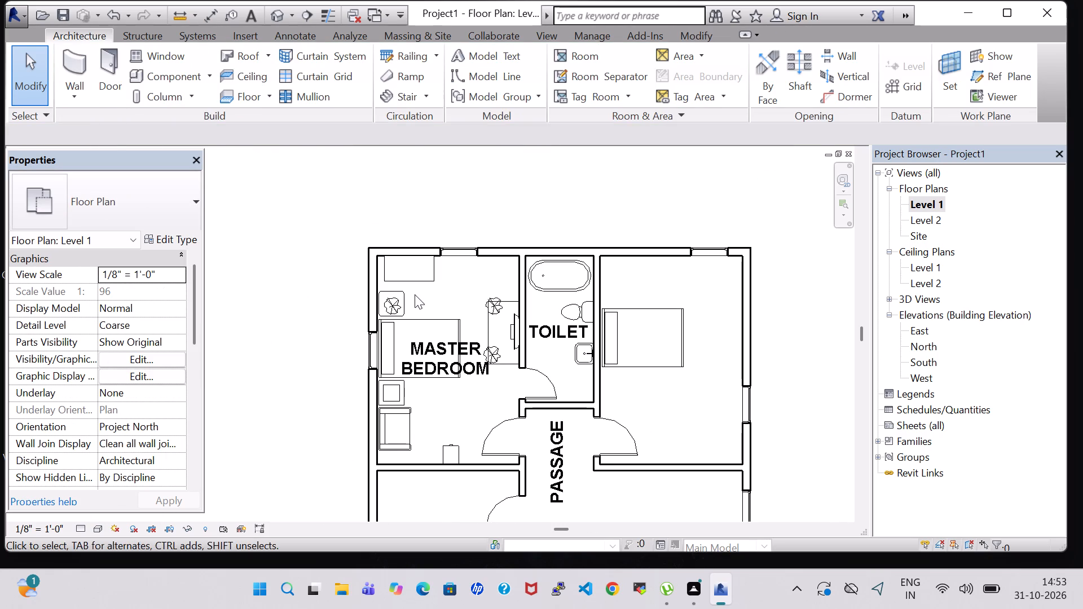
{"action": "left_click", "coordinate": [403, 292]}
{"action": "left_click", "coordinate": [454, 298]}
{"action": "scroll", "coordinate": [403, 293], "scroll_direction": "up", "scroll_amount": 6}
{"action": "left_click", "coordinate": [397, 284]}
{"action": "right_click", "coordinate": [397, 284]}
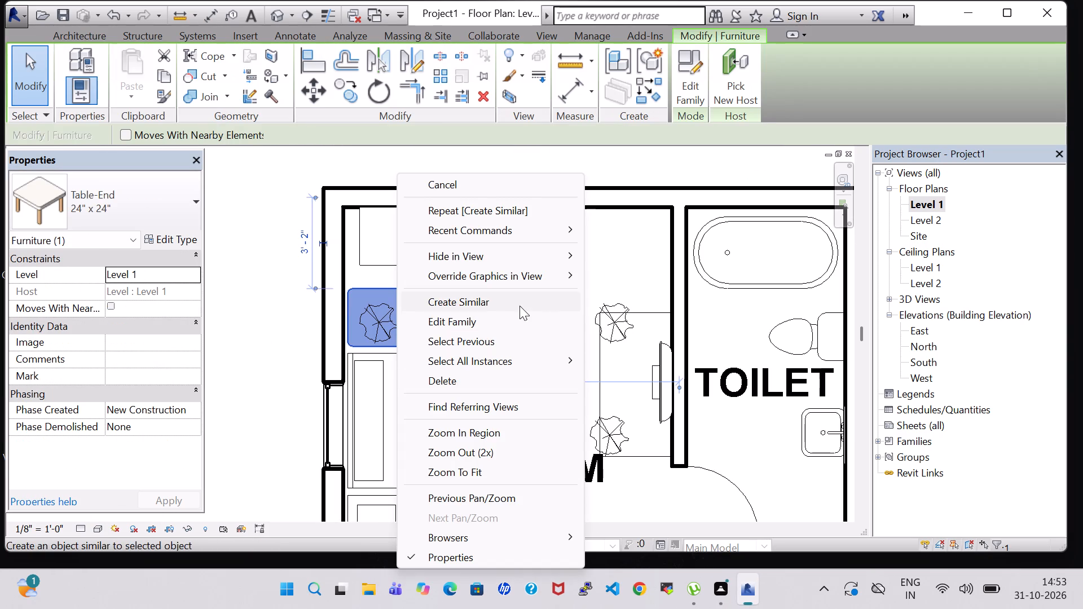
{"action": "left_click", "coordinate": [518, 299]}
{"action": "scroll", "coordinate": [664, 318], "scroll_direction": "down", "scroll_amount": 7}
{"action": "middle_click_drag", "start_coordinate": [692, 314], "coordinate": [670, 318]}
{"action": "middle_click_drag", "start_coordinate": [616, 334], "coordinate": [571, 345]}
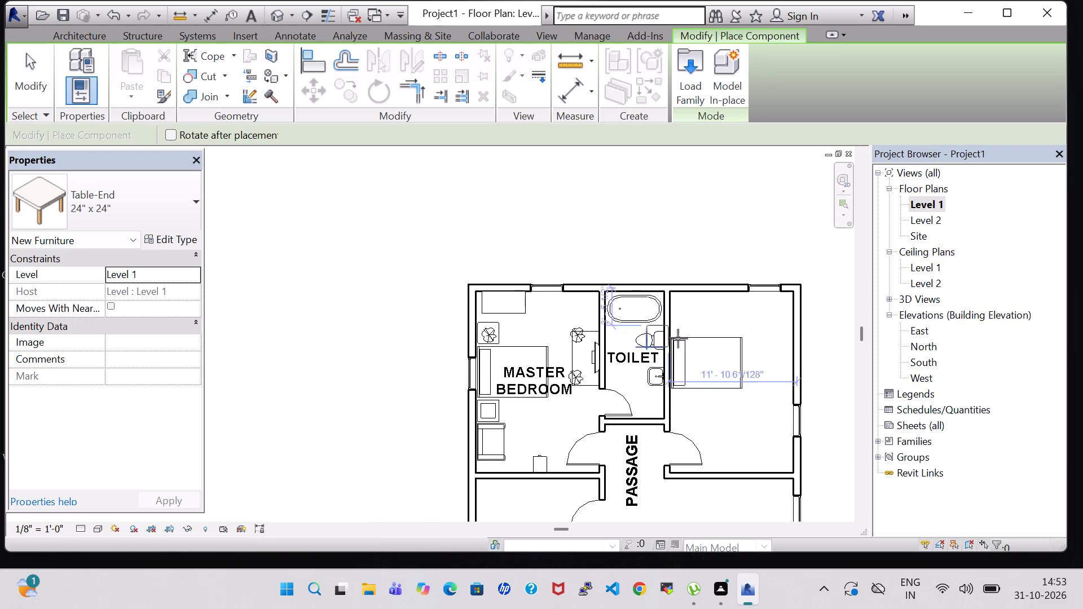
{"action": "scroll", "coordinate": [680, 337], "scroll_direction": "up", "scroll_amount": 8}
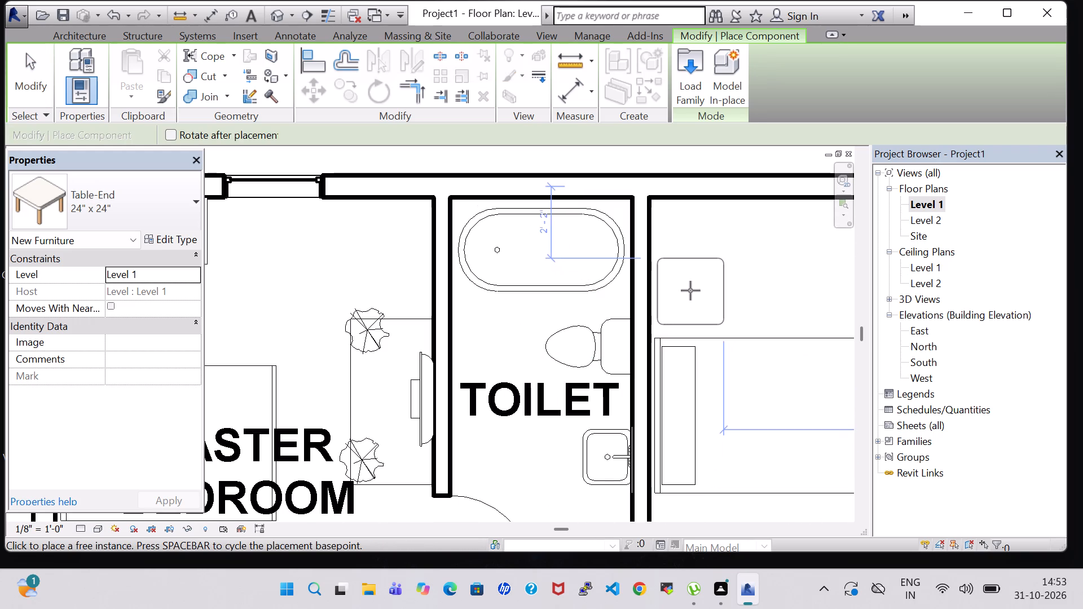
{"action": "left_click", "coordinate": [690, 297]}
{"action": "key", "text": "Escape"}
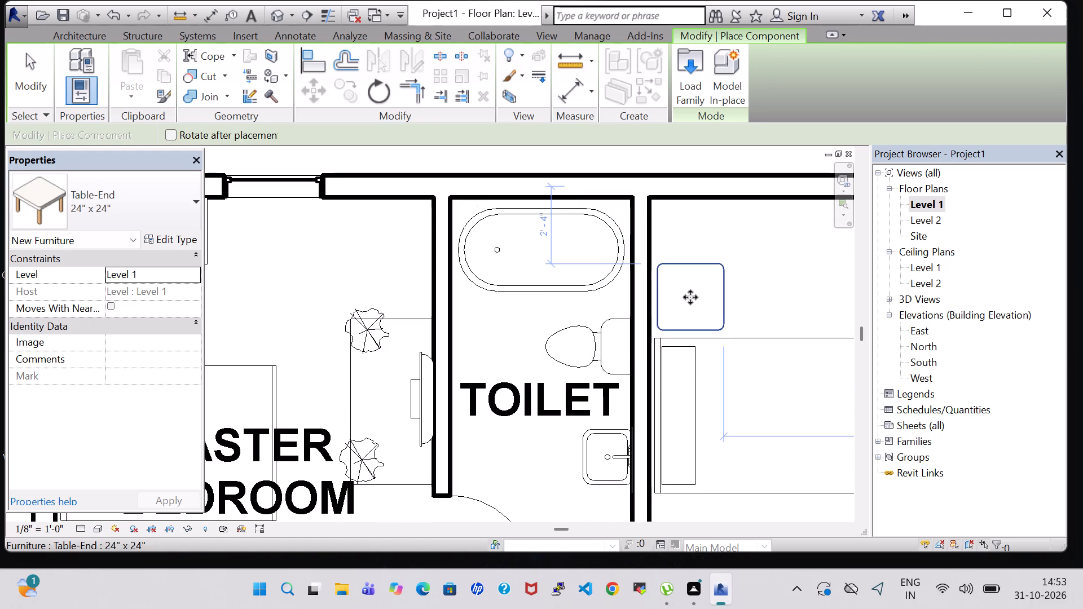
{"action": "key", "text": "Escape"}
Place an RPC Plant - Tropical, Agave - 1.5', at the edge of the second bedroom's end table, about 3'-4" from the window wall.
{"action": "scroll", "coordinate": [690, 297], "scroll_direction": "down", "scroll_amount": 2}
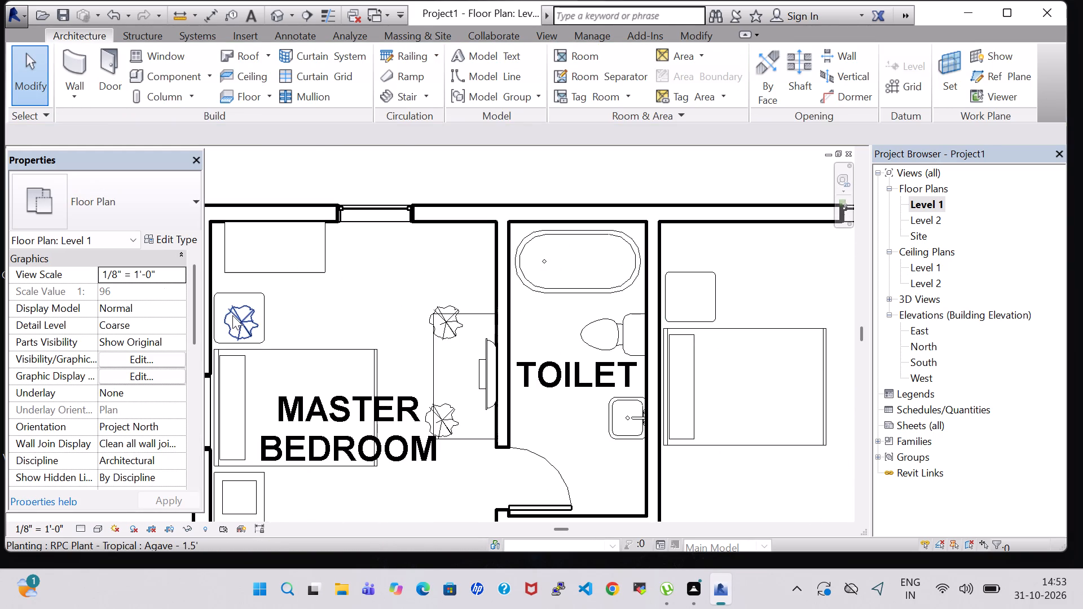
{"action": "left_click", "coordinate": [232, 315]}
{"action": "right_click", "coordinate": [232, 315]}
{"action": "left_click", "coordinate": [359, 308]}
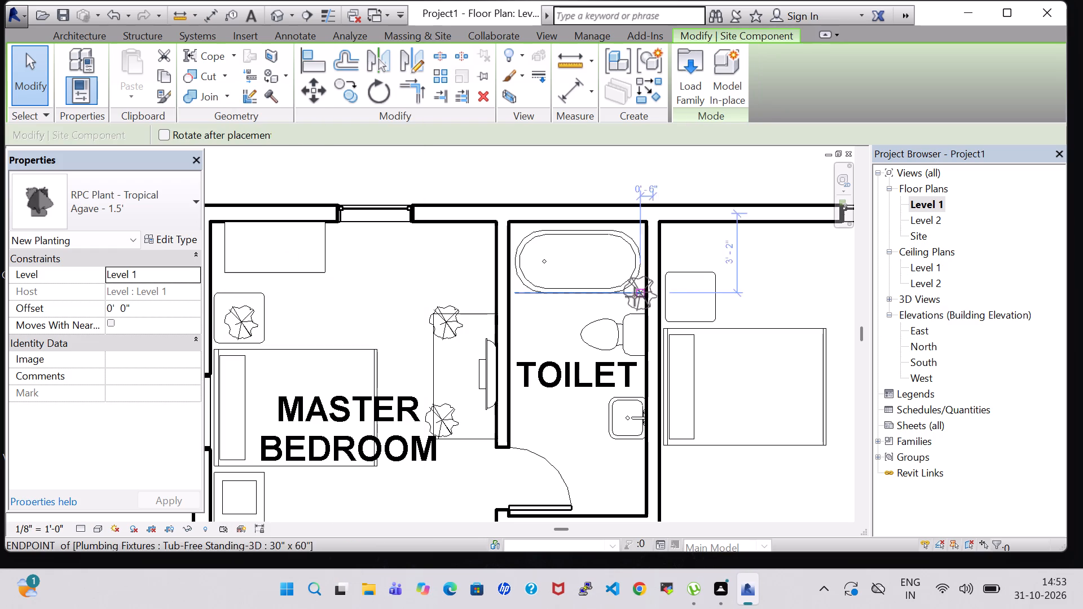
{"action": "left_click", "coordinate": [711, 299]}
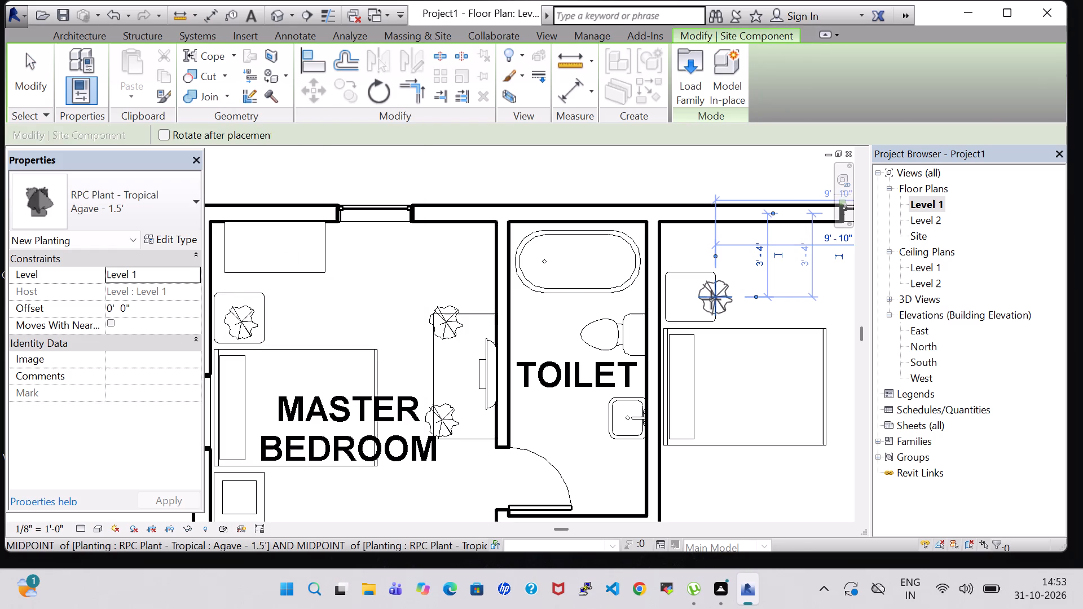
{"action": "key", "text": "Escape"}
{"action": "key", "text": "Escape"}
Set the offset of the second bedroom's agave plant to 2' 0".
{"action": "left_click", "coordinate": [723, 299]}
{"action": "left_click", "coordinate": [783, 294]}
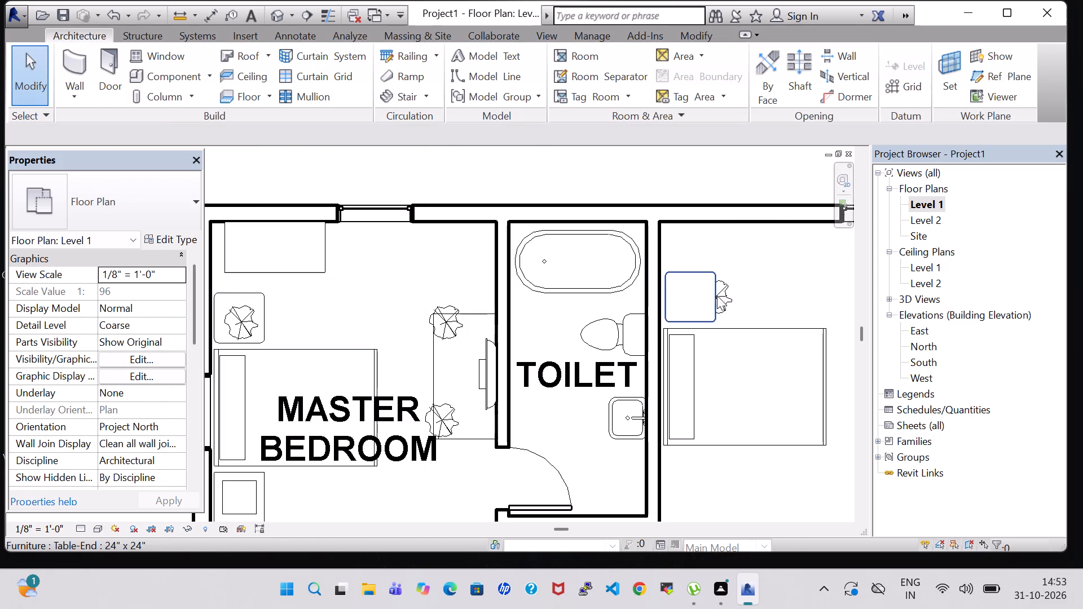
{"action": "left_click", "coordinate": [726, 298]}
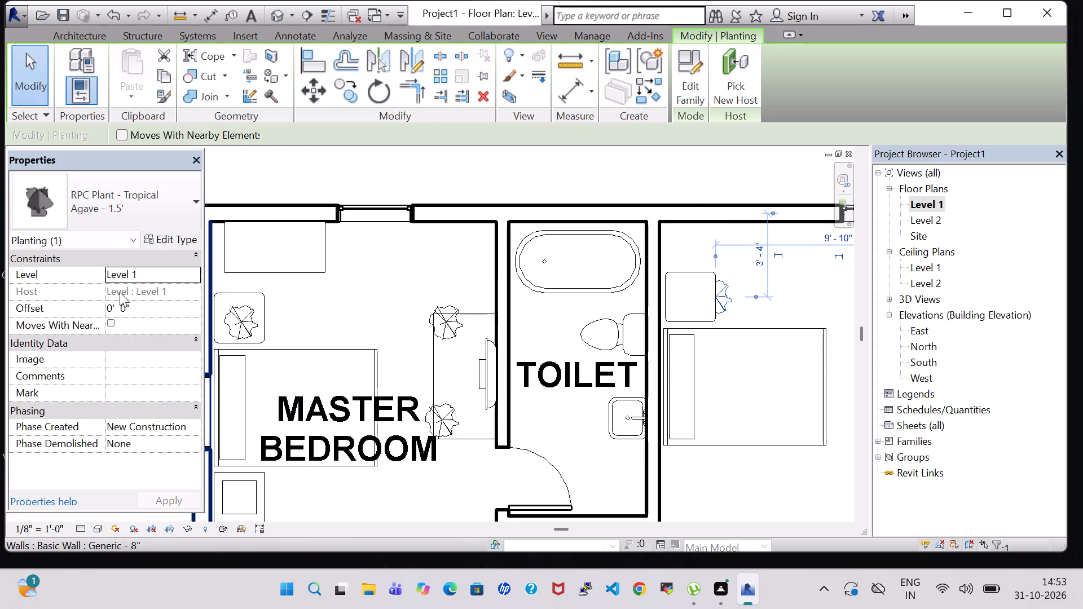
{"action": "left_click", "coordinate": [114, 312]}
{"action": "key", "text": "BackSpace"}
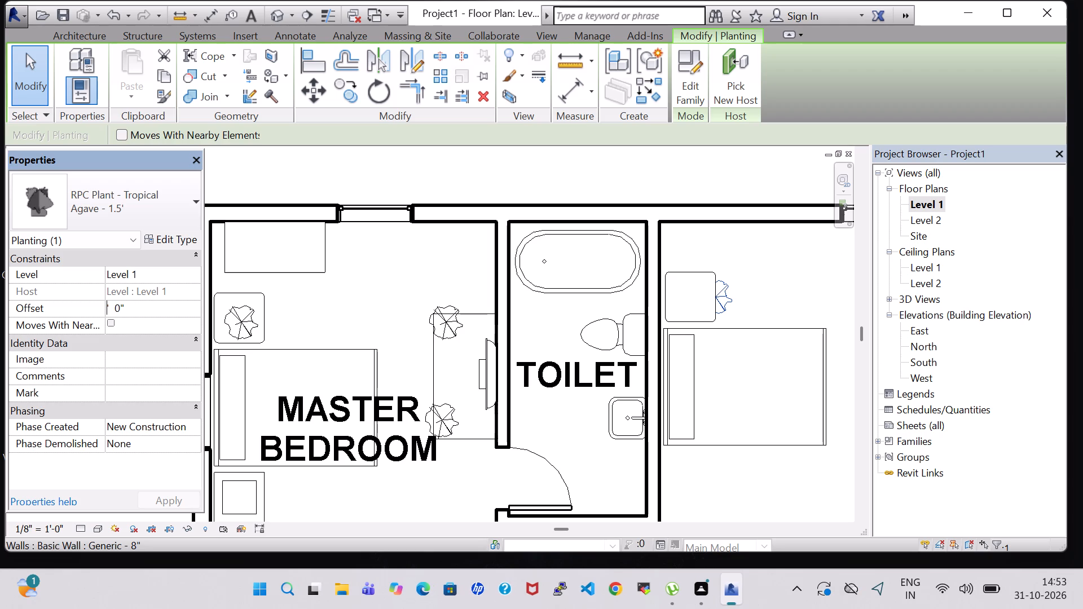
{"action": "key", "text": "2"}
{"action": "left_click", "coordinate": [175, 505]}
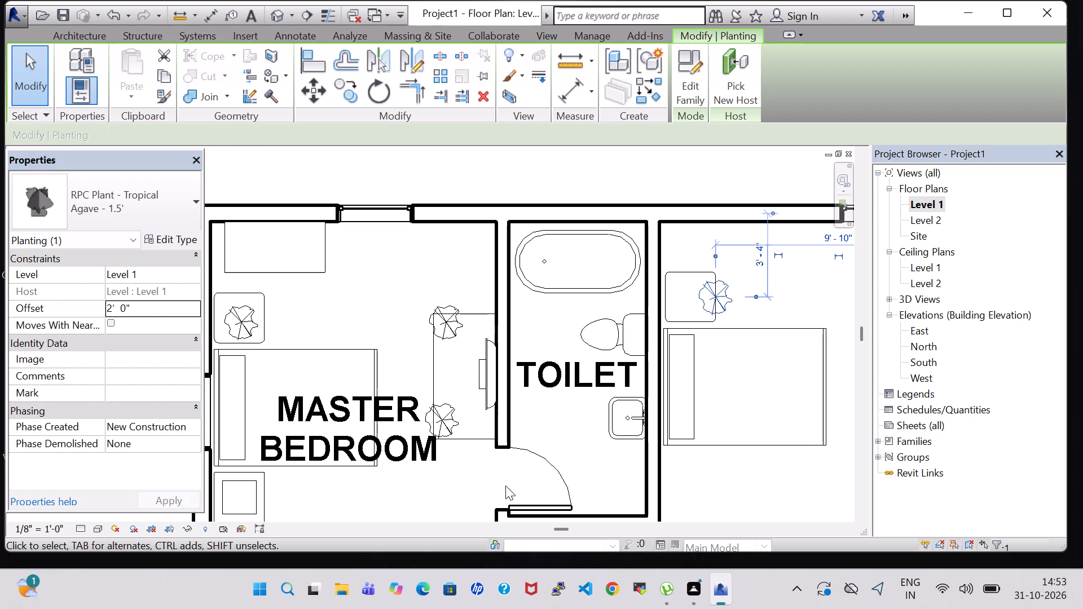
Nudge the agave plant about 1'-0" toward the toilet wall so it sits centred on the end table.
{"action": "key", "text": "Left"}
{"action": "key", "text": "Left"}
{"action": "key", "text": "Left"}
{"action": "key", "text": "Left"}
{"action": "key", "text": "Left"}
{"action": "key", "text": "Left"}
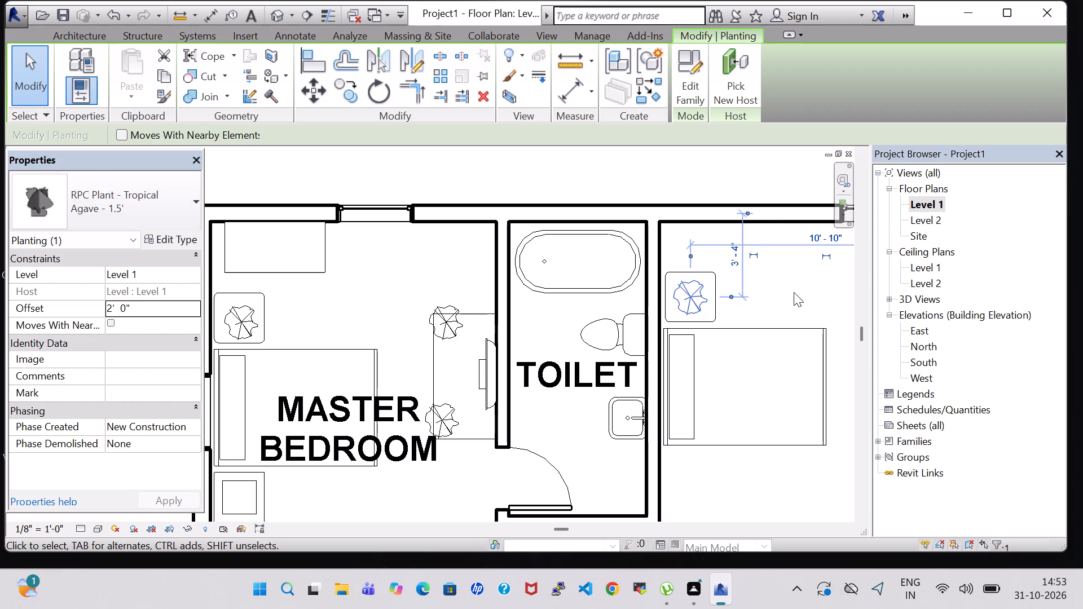
{"action": "key", "text": "Left"}
{"action": "left_click", "coordinate": [791, 292]}
Place a Table-Coffee 24" x 24" x 24" like the master bedroom's beside the second bedroom's bed, opposite the end table, against the toilet wall.
{"action": "scroll", "coordinate": [249, 416], "scroll_direction": "down", "scroll_amount": 3}
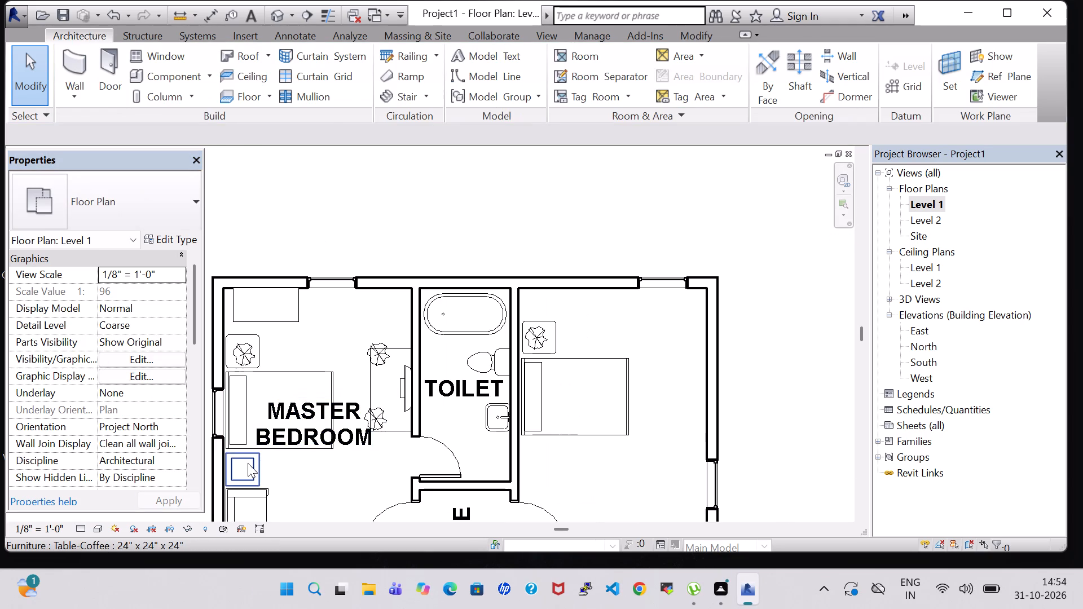
{"action": "left_click", "coordinate": [248, 463]}
{"action": "right_click", "coordinate": [248, 463]}
{"action": "left_click", "coordinate": [318, 198]}
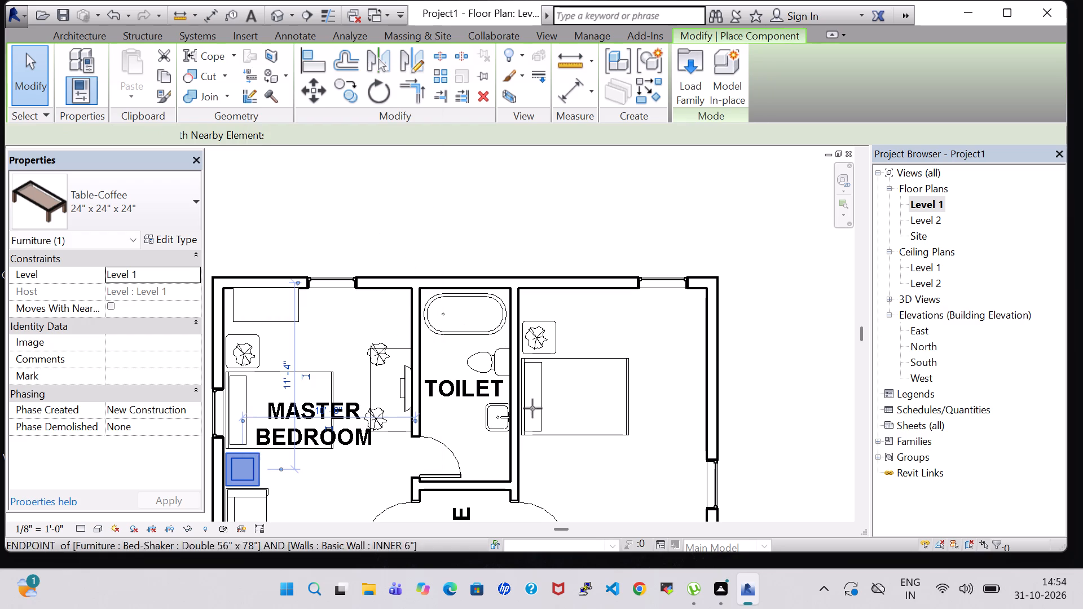
{"action": "scroll", "coordinate": [533, 458], "scroll_direction": "up", "scroll_amount": 8}
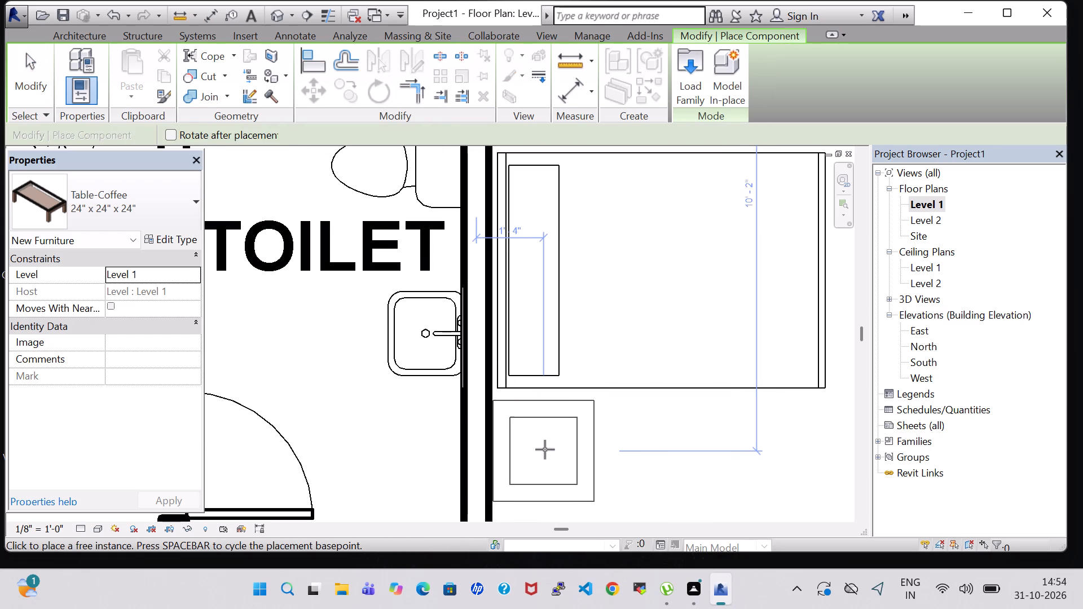
{"action": "left_click", "coordinate": [545, 449]}
{"action": "key", "text": "Escape"}
{"action": "key", "text": "Escape"}
Nudge the second bedroom's coffee table slightly off the toilet wall and closer to the bed, about 10'-1" from the window wall.
{"action": "left_click", "coordinate": [545, 449]}
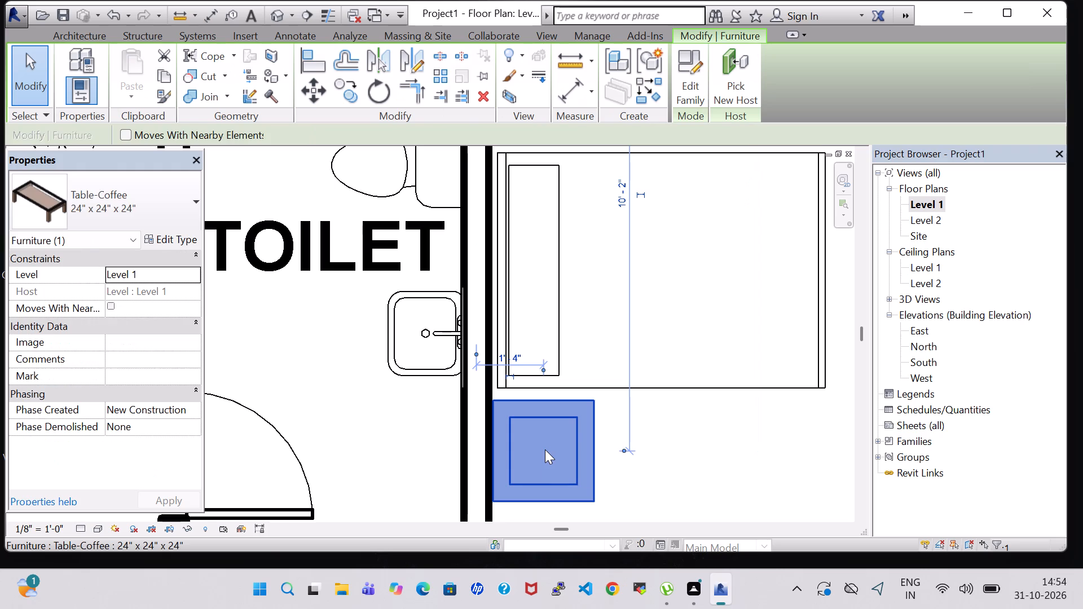
{"action": "key", "text": "Right"}
{"action": "key", "text": "Right"}
{"action": "key", "text": "Up"}
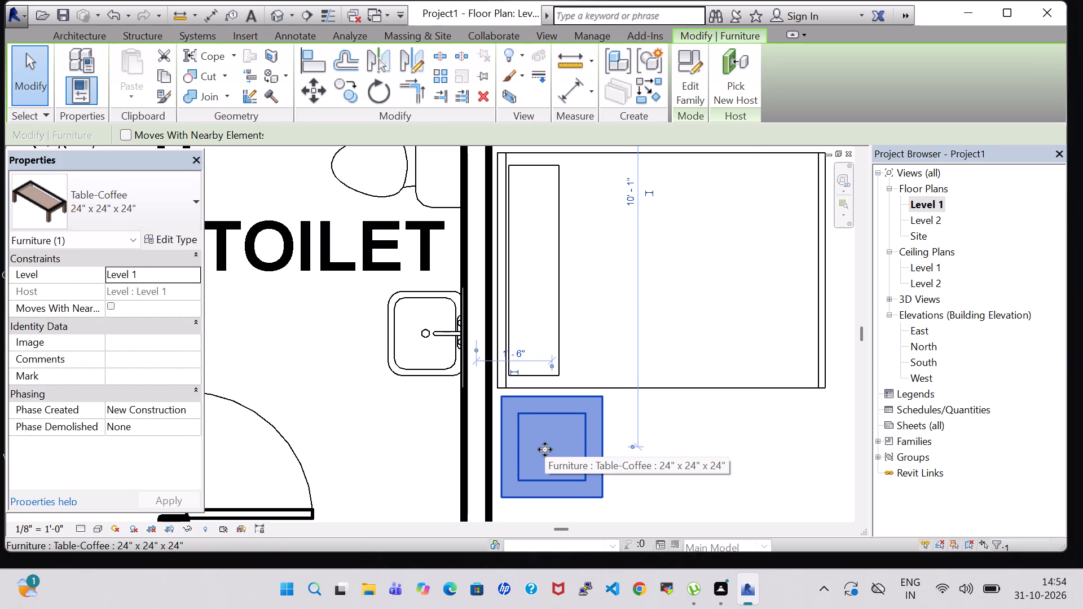
{"action": "key", "text": "Left"}
{"action": "left_click", "coordinate": [651, 452]}
Change the second bedroom's bed to the Bed-Shaker type King 78" x 83".
{"action": "scroll", "coordinate": [651, 452], "scroll_direction": "down", "scroll_amount": 4}
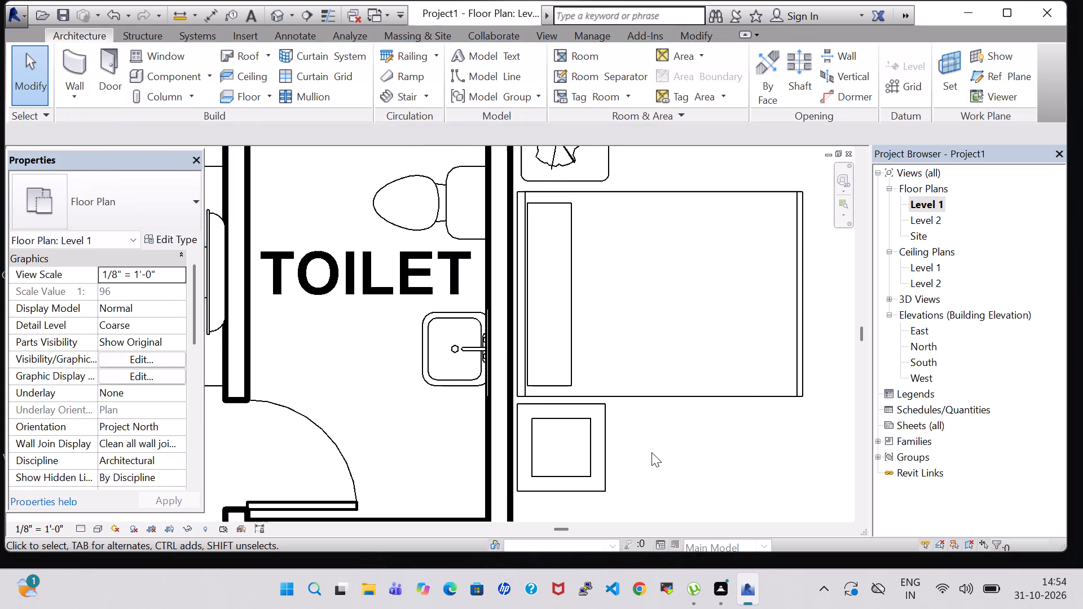
{"action": "scroll", "coordinate": [651, 452], "scroll_direction": "down", "scroll_amount": 5}
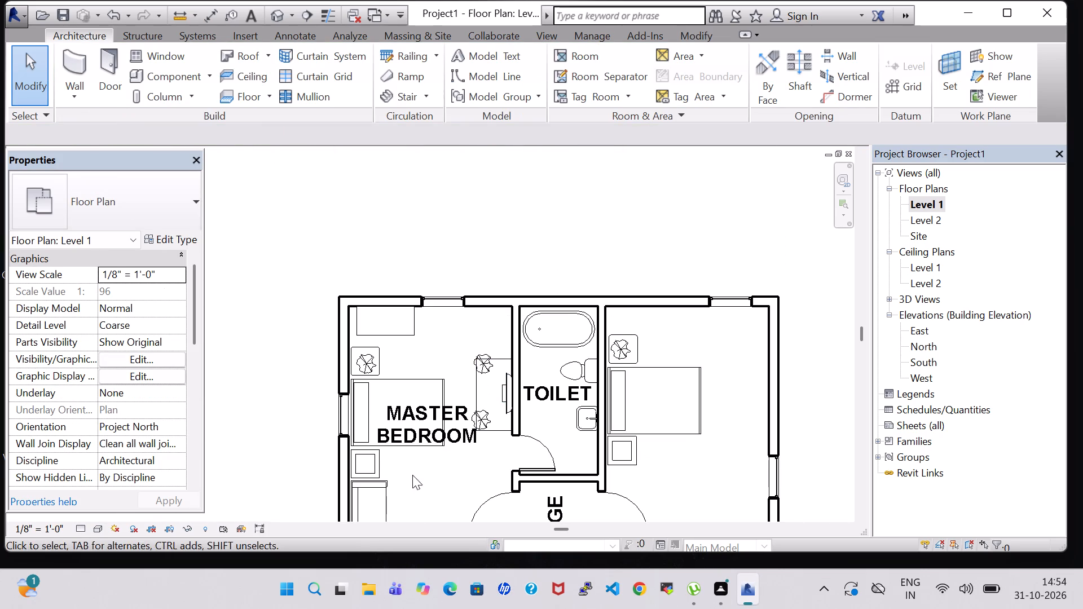
{"action": "middle_click_drag", "start_coordinate": [412, 475], "coordinate": [421, 369]}
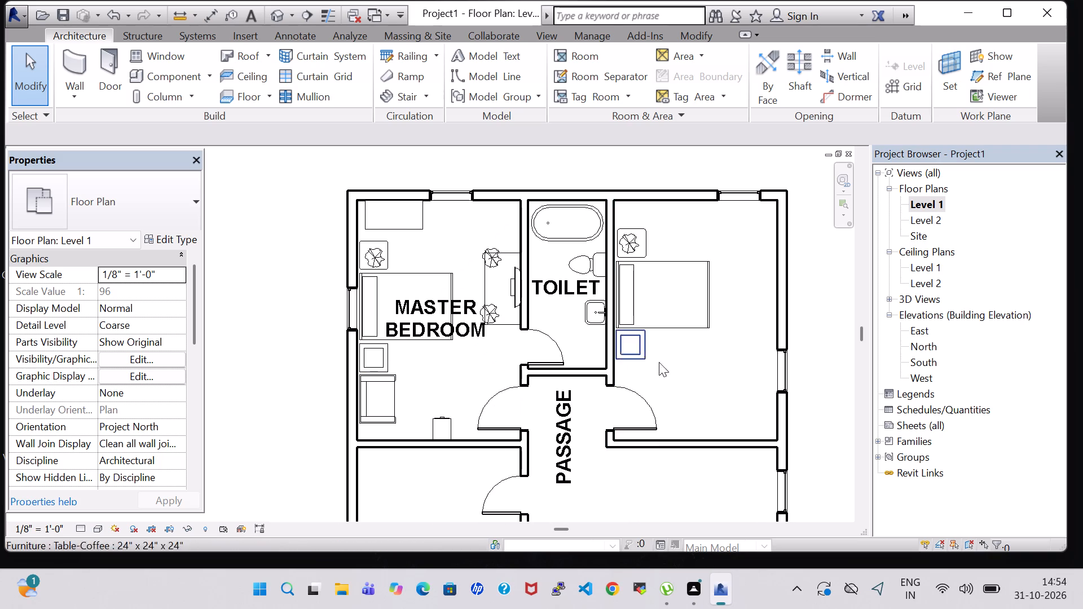
{"action": "left_click", "coordinate": [689, 267]}
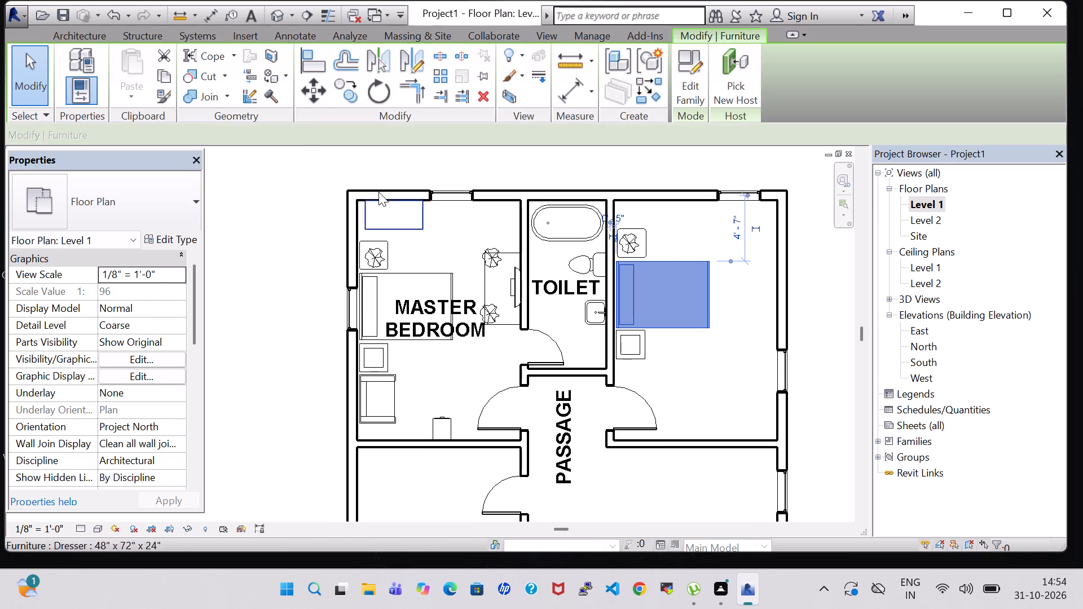
{"action": "left_click", "coordinate": [177, 236]}
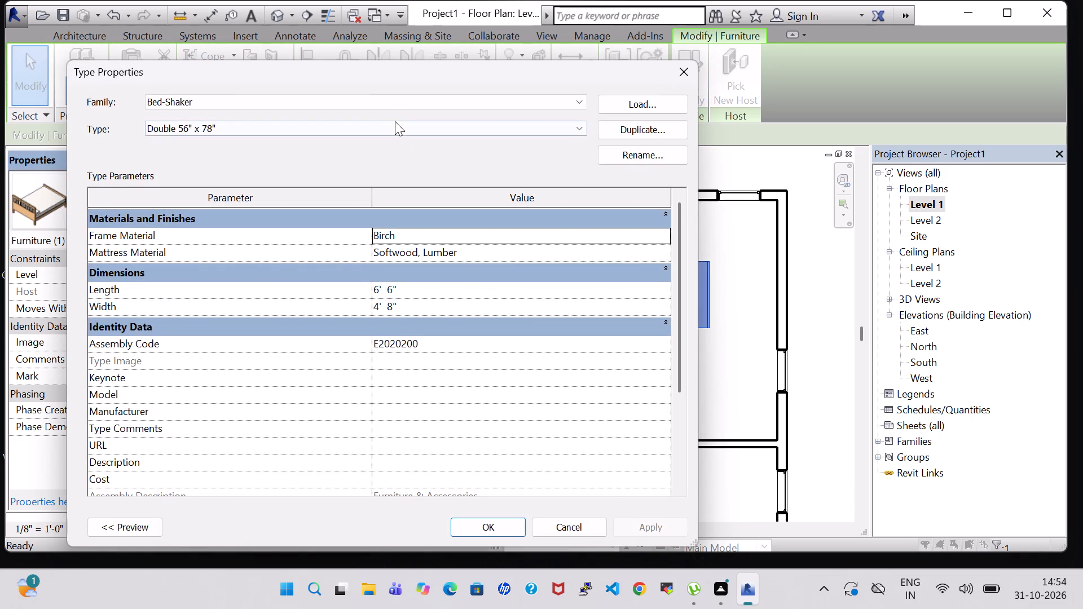
{"action": "left_click", "coordinate": [395, 121]}
{"action": "left_click", "coordinate": [380, 155]}
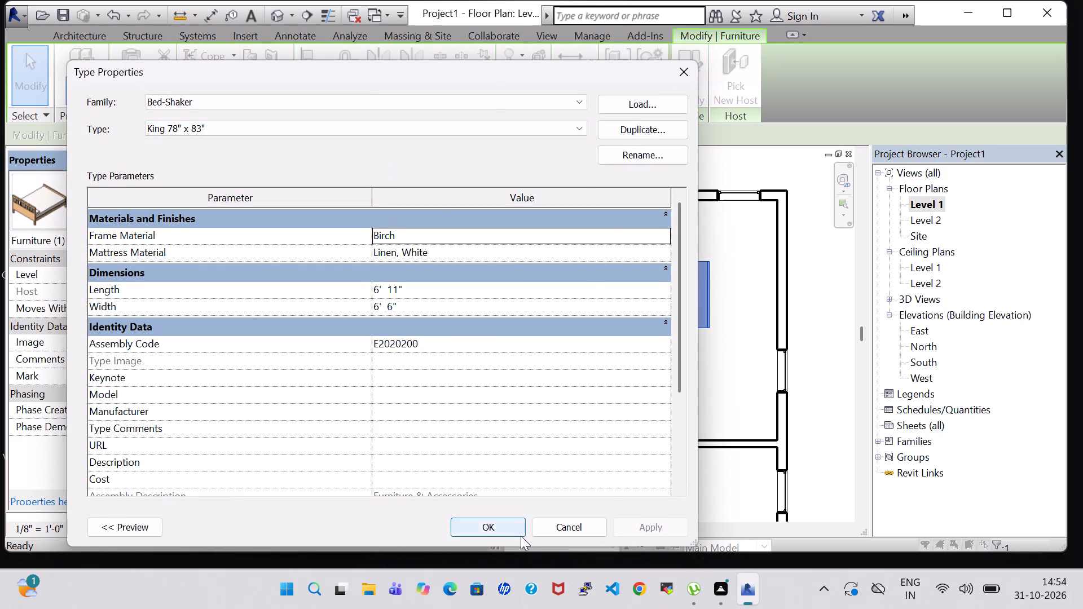
{"action": "left_click", "coordinate": [517, 533]}
{"action": "left_click", "coordinate": [684, 386]}
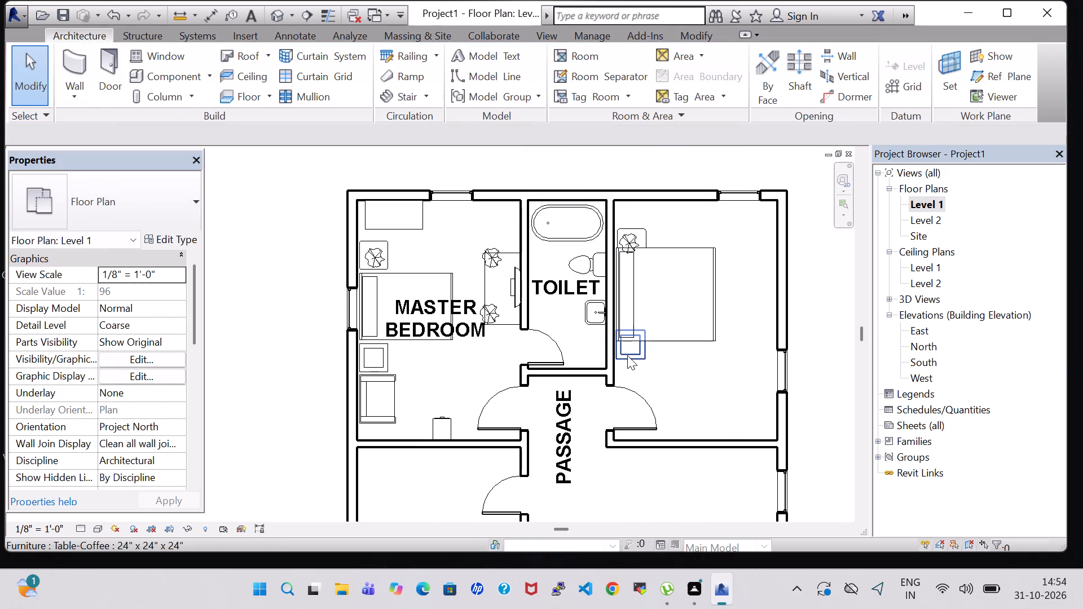
Nudge the second bedroom's coffee table clear of the king bed, to about 11'-8" from the window wall.
{"action": "left_click", "coordinate": [626, 354]}
{"action": "key", "text": "Down"}
{"action": "key", "text": "Down"}
{"action": "key", "text": "Down"}
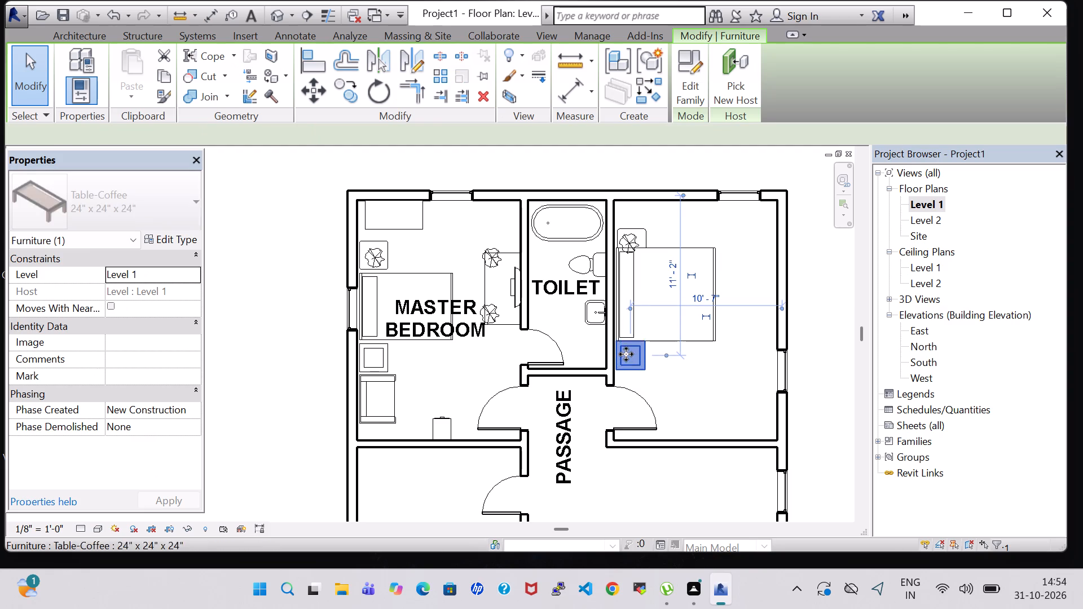
{"action": "key", "text": "Down"}
{"action": "key", "text": "Down"}
{"action": "key", "text": "Right"}
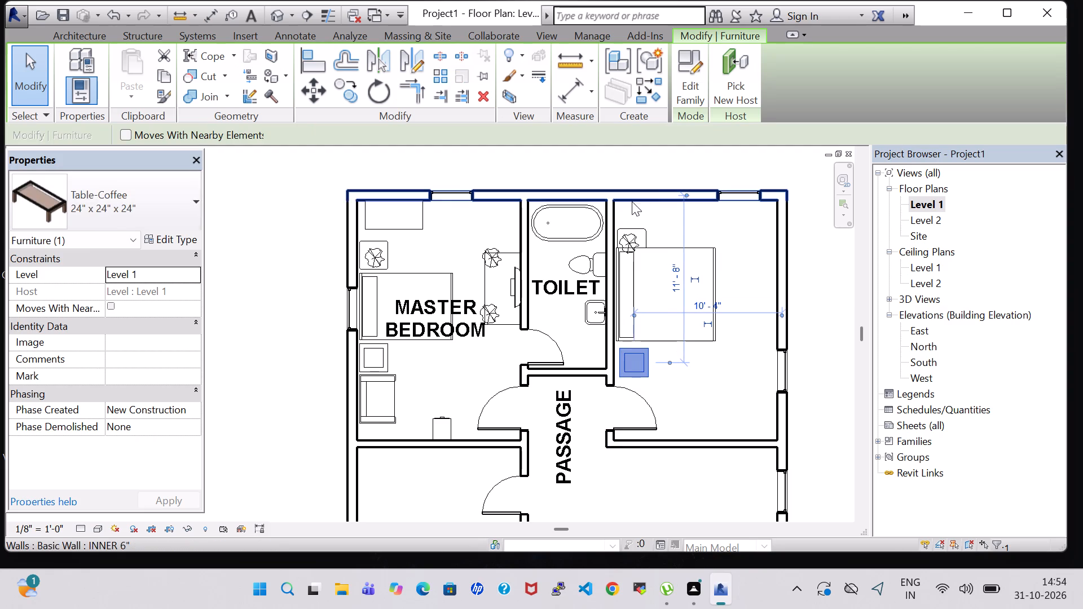
Nudge the second bedroom's end table toward the window wall until it clears the king bed.
{"action": "left_click", "coordinate": [639, 227]}
{"action": "key", "text": "Up"}
{"action": "key", "text": "Up"}
{"action": "key", "text": "Up"}
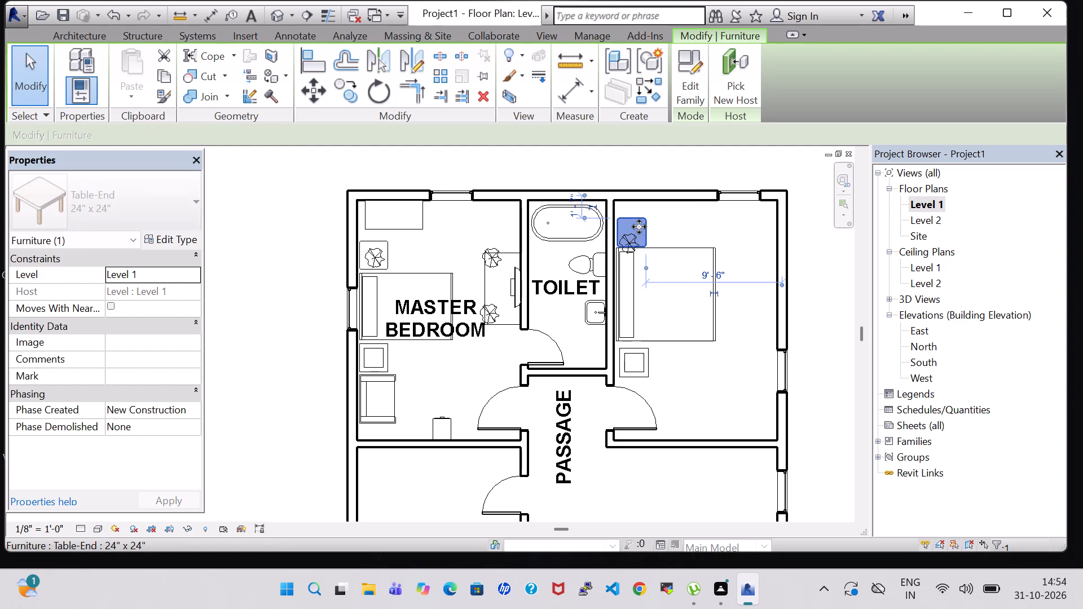
{"action": "key", "text": "Up"}
{"action": "left_click", "coordinate": [661, 228]}
Nudge the second bedroom's agave plant back over the end table, to about 2'-4" from the window wall.
{"action": "left_click", "coordinate": [633, 239]}
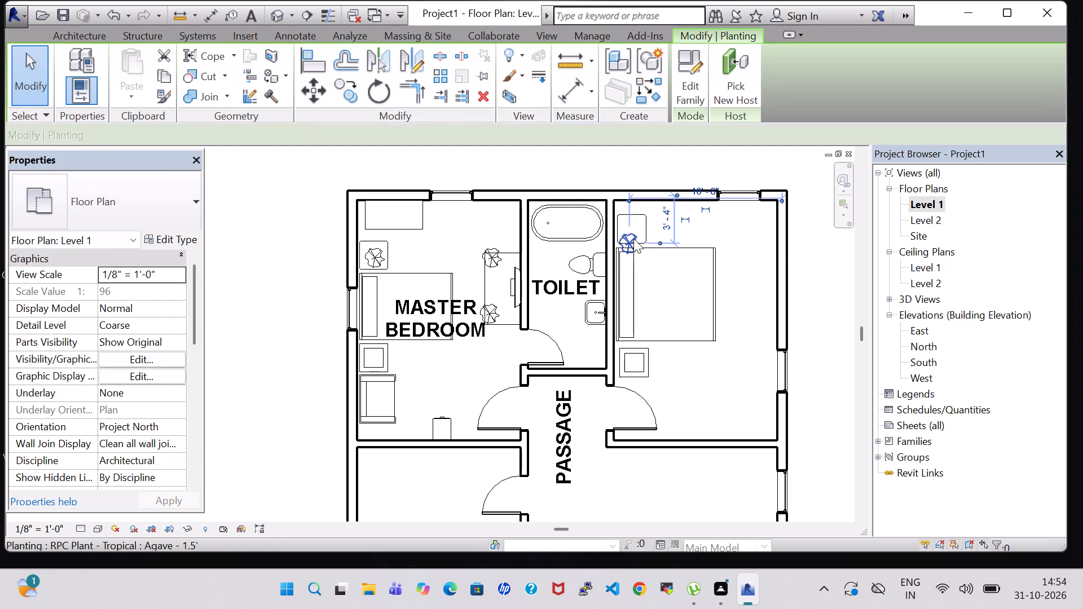
{"action": "key", "text": "Up"}
{"action": "key", "text": "Up"}
{"action": "key", "text": "Up"}
{"action": "key", "text": "Up"}
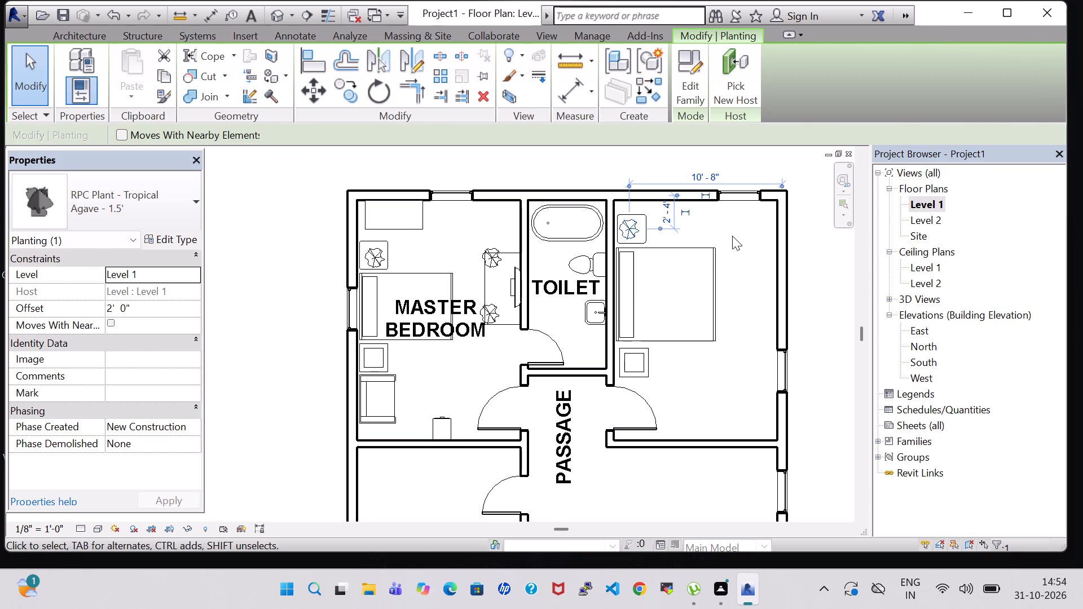
{"action": "left_click", "coordinate": [732, 236]}
Nudge the second bedroom's coffee table close to the king bed, about 11'-1" from the window wall, and nearer the toilet wall.
{"action": "scroll", "coordinate": [675, 254], "scroll_direction": "up", "scroll_amount": 7}
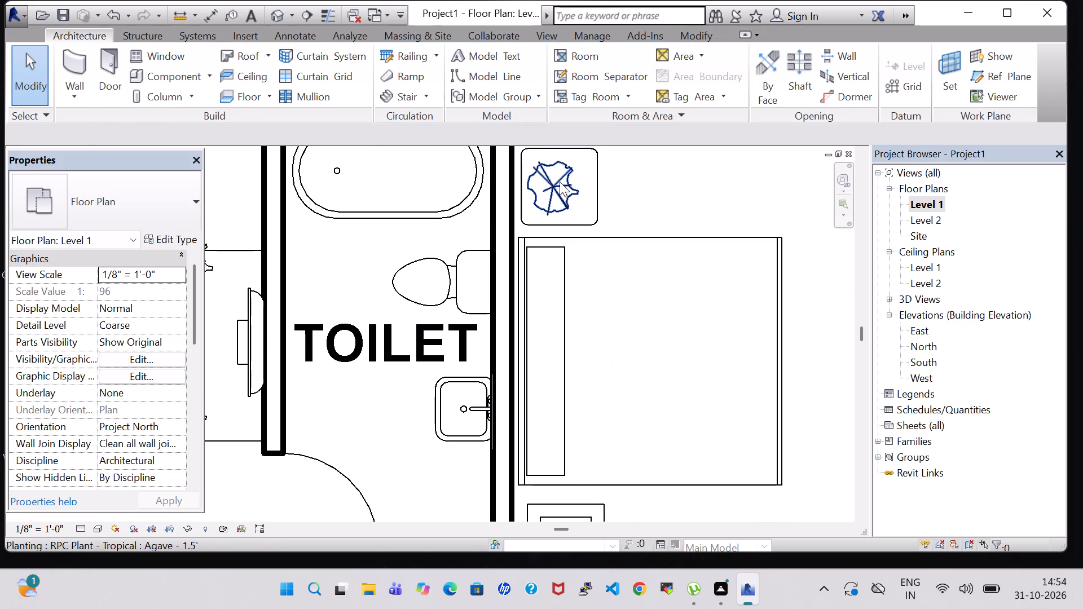
{"action": "left_click", "coordinate": [687, 203]}
{"action": "scroll", "coordinate": [593, 500], "scroll_direction": "down", "scroll_amount": 2}
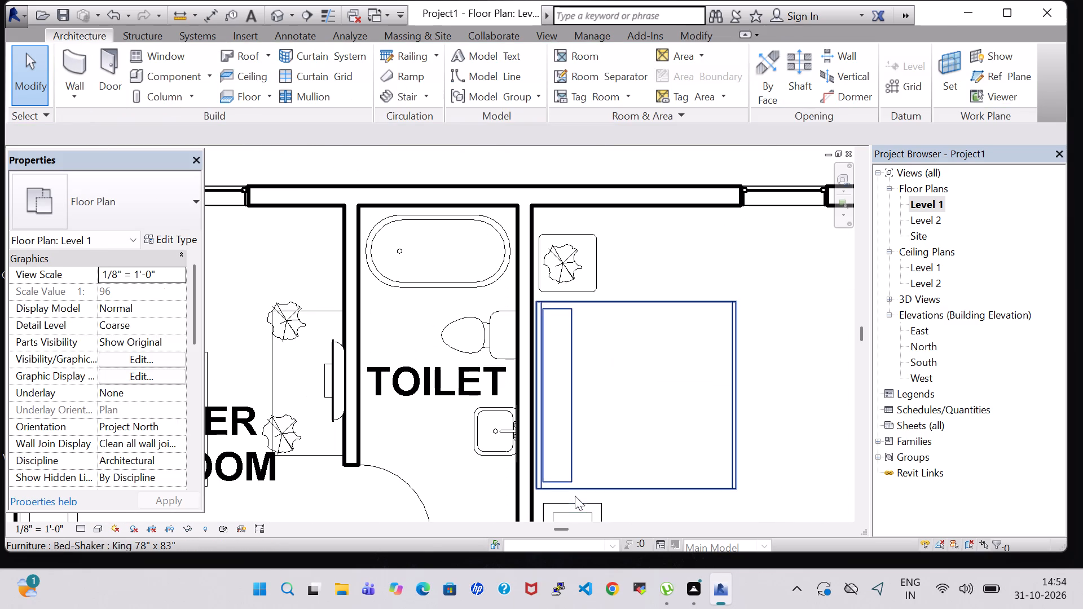
{"action": "left_click", "coordinate": [574, 515]}
{"action": "middle_click_drag", "start_coordinate": [574, 515], "coordinate": [609, 422]}
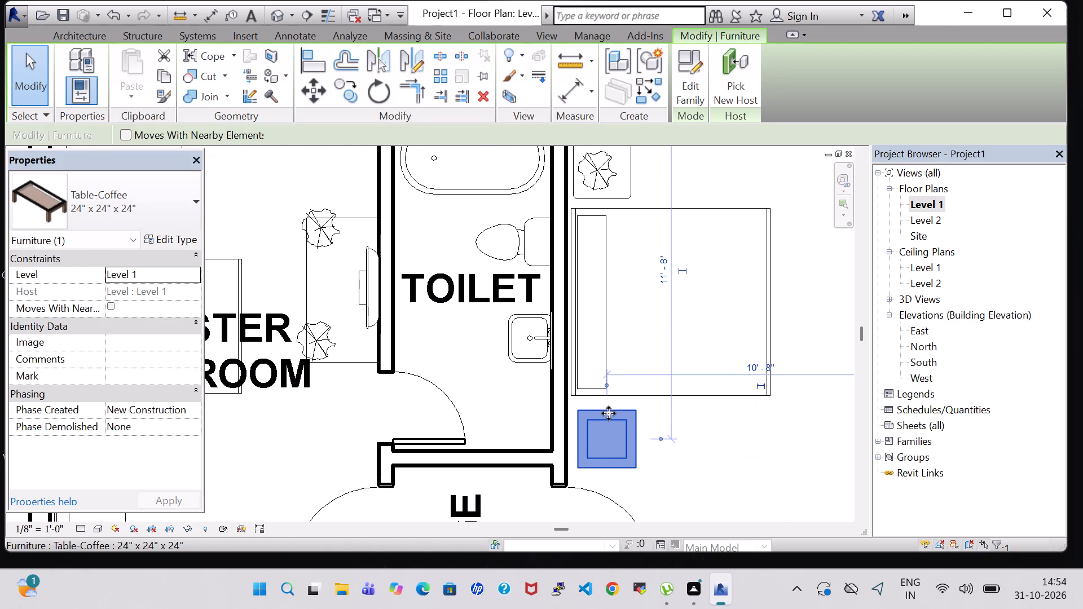
{"action": "key", "text": "Up"}
{"action": "key", "text": "Up"}
{"action": "key", "text": "Up"}
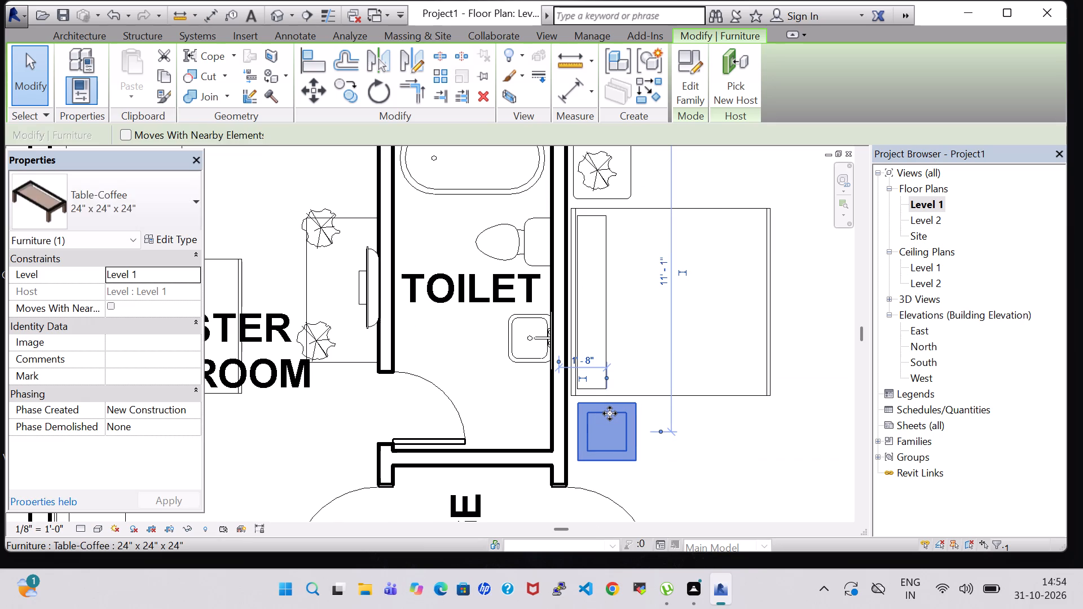
{"action": "key", "text": "Left"}
{"action": "key", "text": "Left"}
{"action": "key", "text": "Left"}
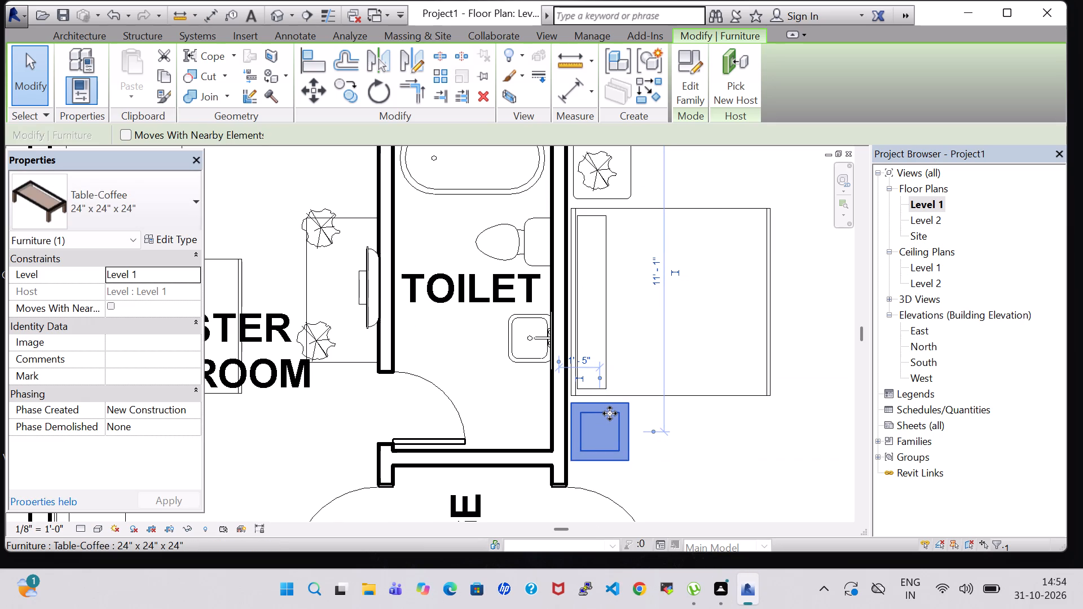
{"action": "key", "text": "Right"}
{"action": "left_click", "coordinate": [741, 418]}
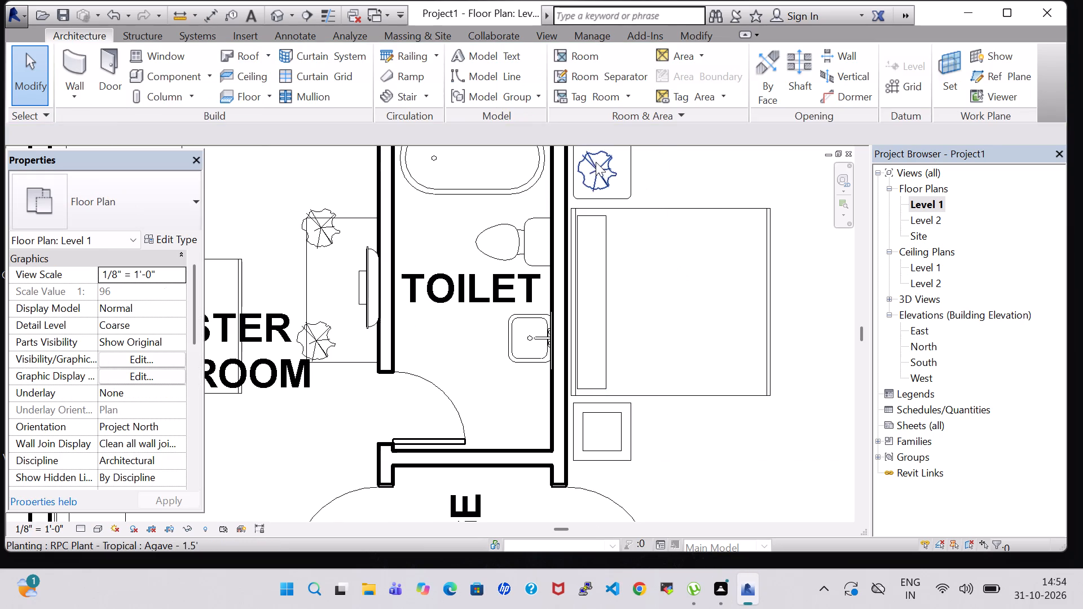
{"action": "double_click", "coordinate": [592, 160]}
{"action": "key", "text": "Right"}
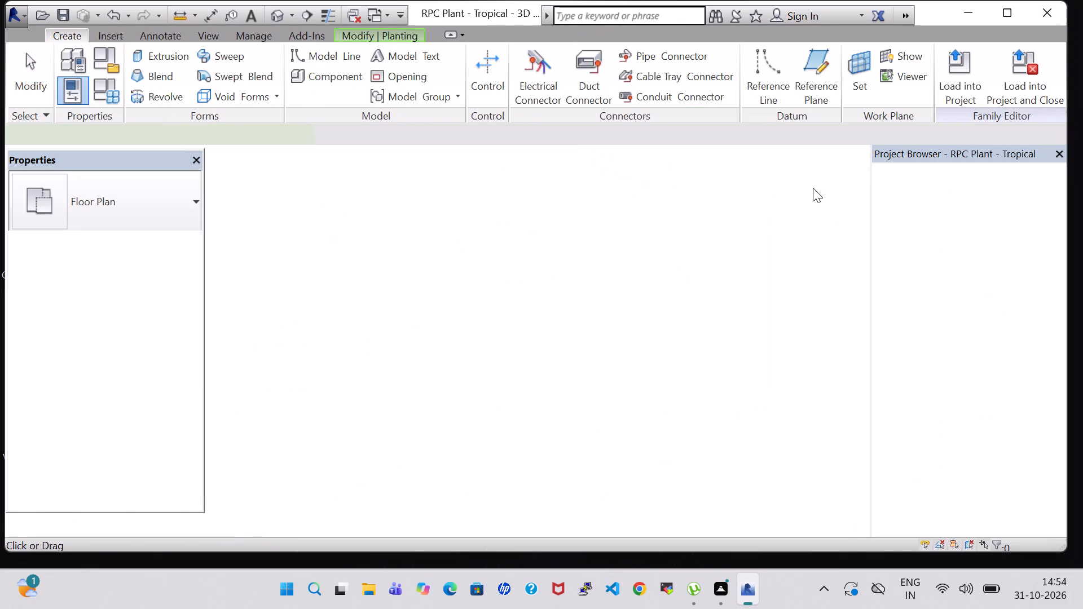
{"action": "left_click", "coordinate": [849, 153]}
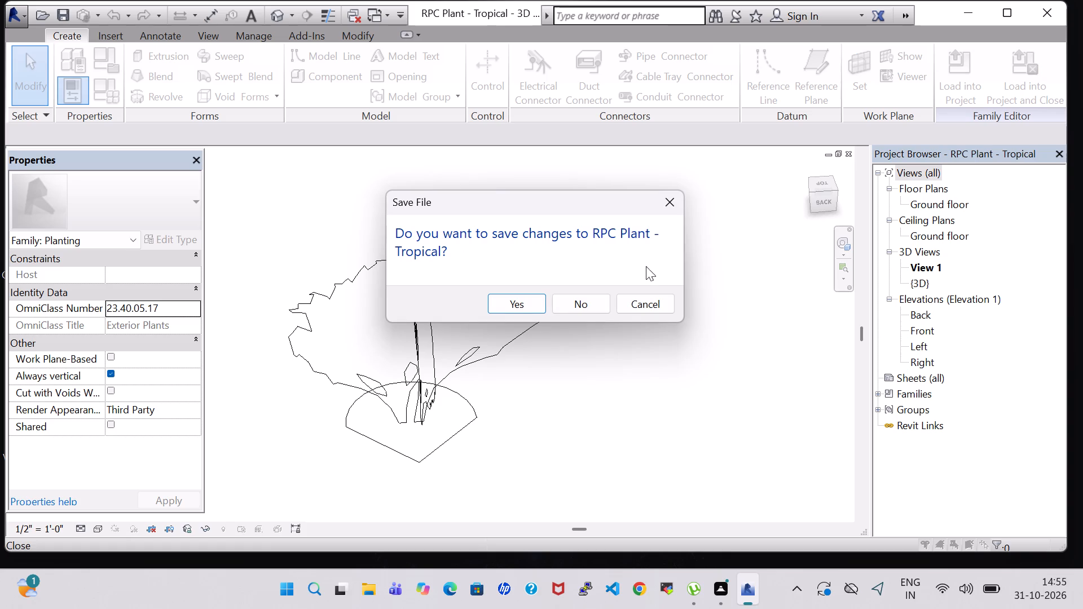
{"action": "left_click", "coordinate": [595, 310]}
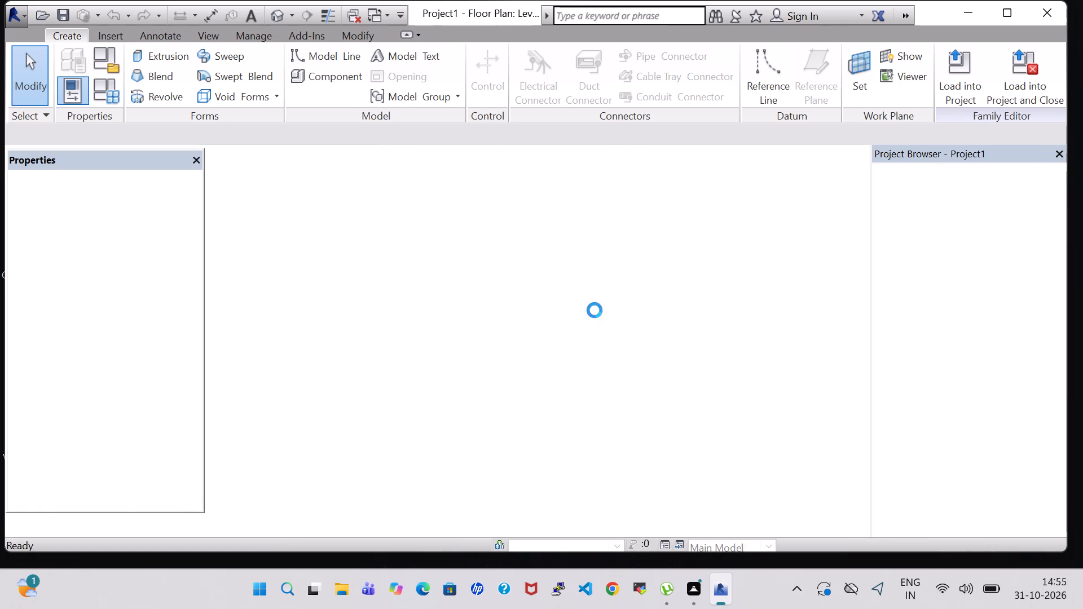
Nudge the second bedroom's agave plant slightly away from the toilet wall so it sits centred on the end table.
{"action": "left_click", "coordinate": [601, 167]}
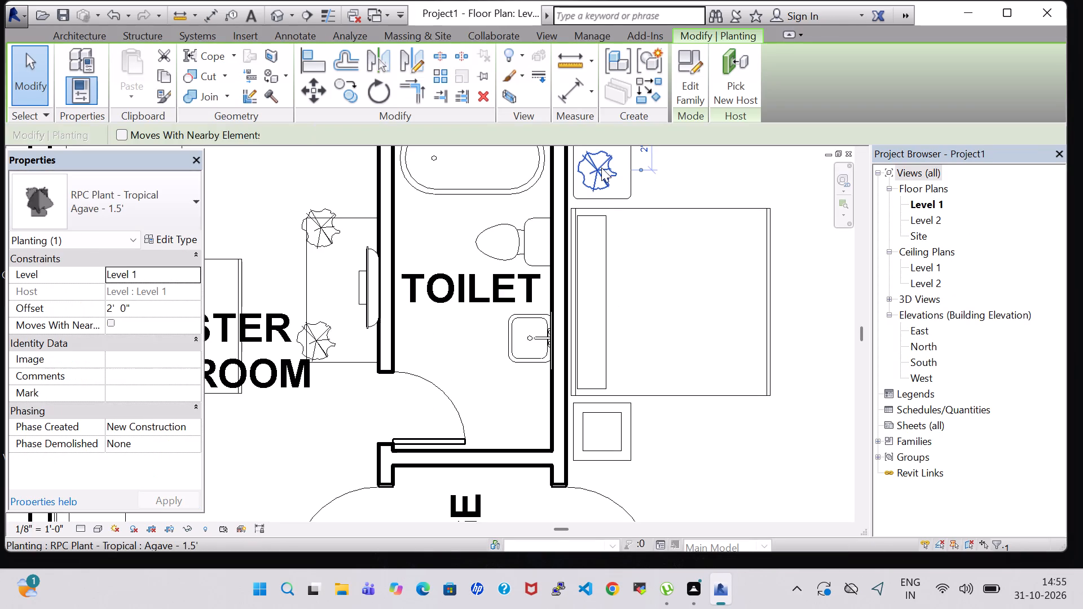
{"action": "key", "text": "Right"}
{"action": "key", "text": "Right"}
{"action": "left_click", "coordinate": [759, 180]}
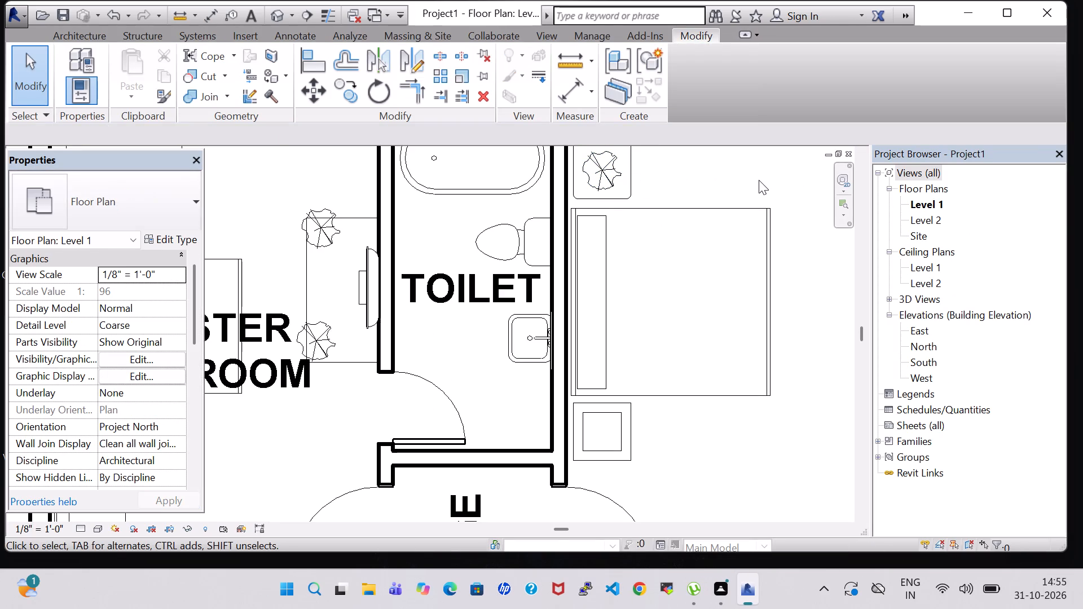
Nudge the second bedroom's king bed slightly toward the window wall so it sits evenly between the two side tables.
{"action": "scroll", "coordinate": [759, 180], "scroll_direction": "down", "scroll_amount": 2}
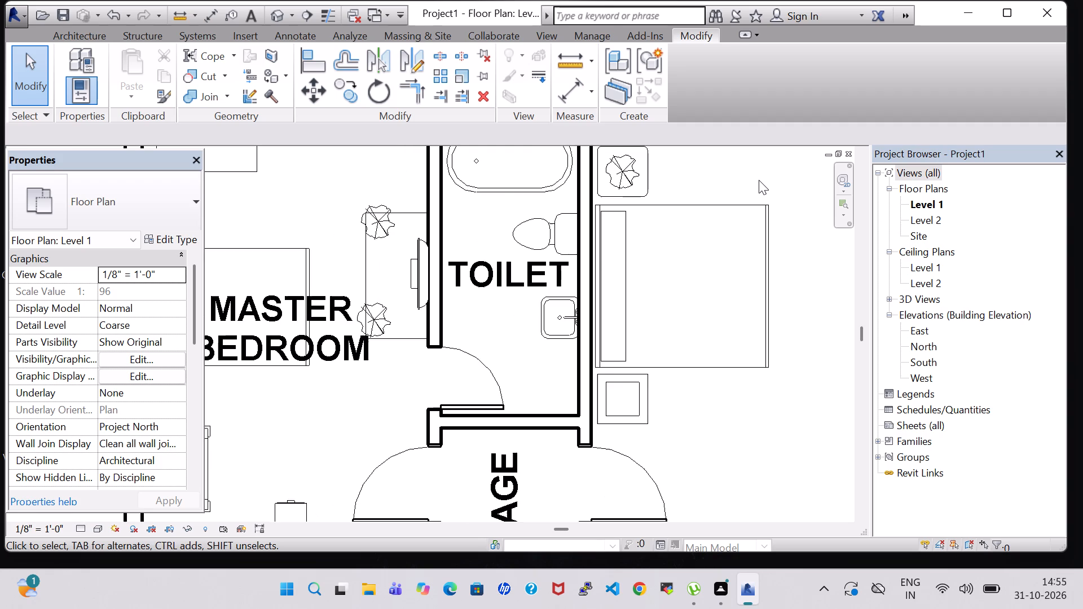
{"action": "left_click", "coordinate": [692, 341]}
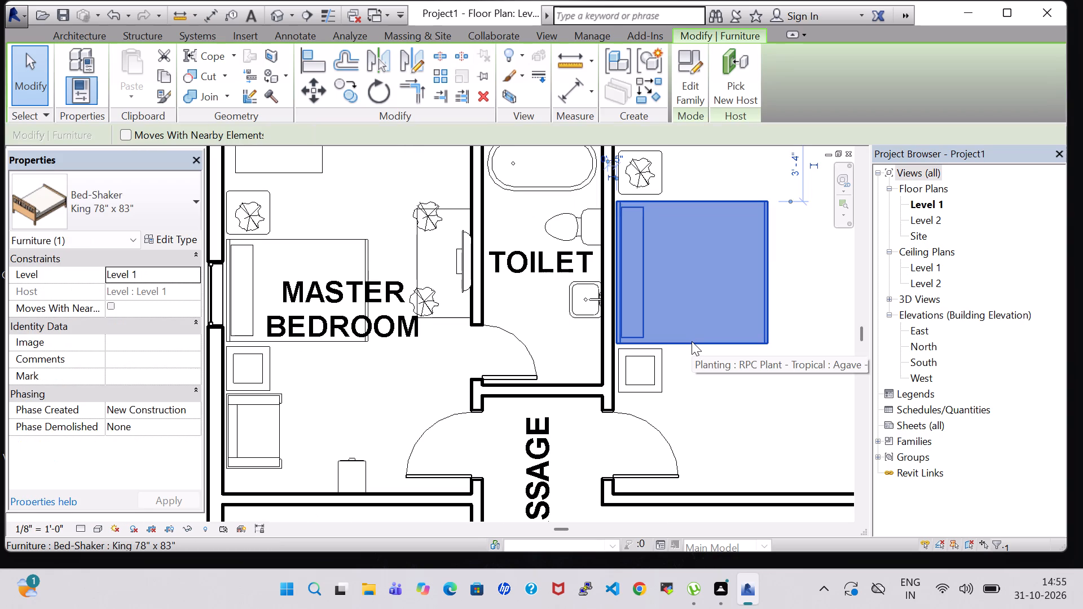
{"action": "key", "text": "Up"}
{"action": "left_click", "coordinate": [713, 393]}
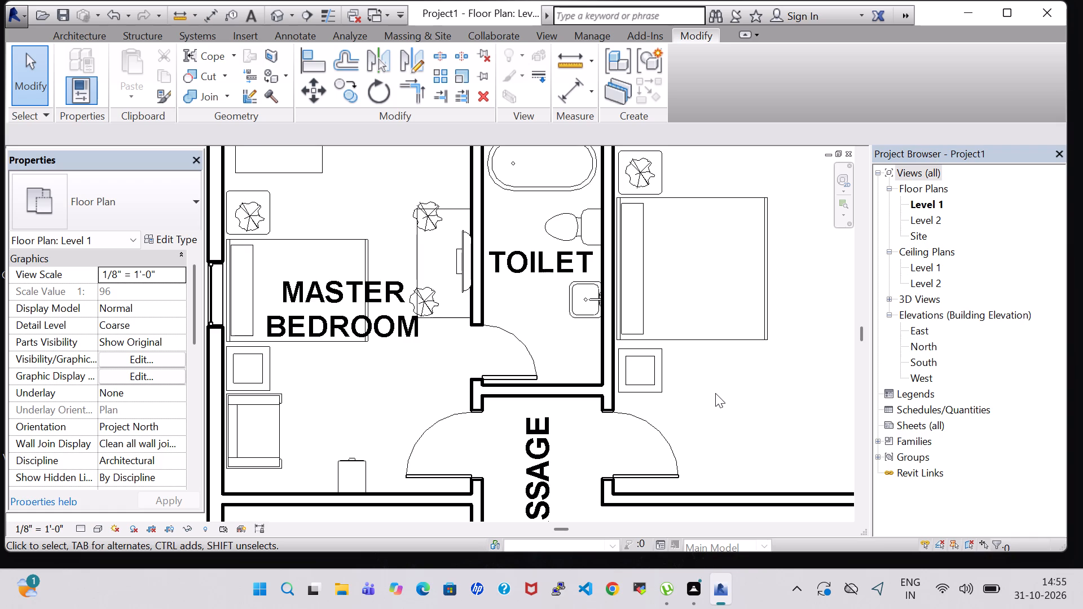
Place a TV - Flat Screen 32" like the master bedroom's, rotated parallel to the exterior wall opposite the second bedroom's bed.
{"action": "left_click", "coordinate": [469, 258]}
{"action": "right_click", "coordinate": [463, 258]}
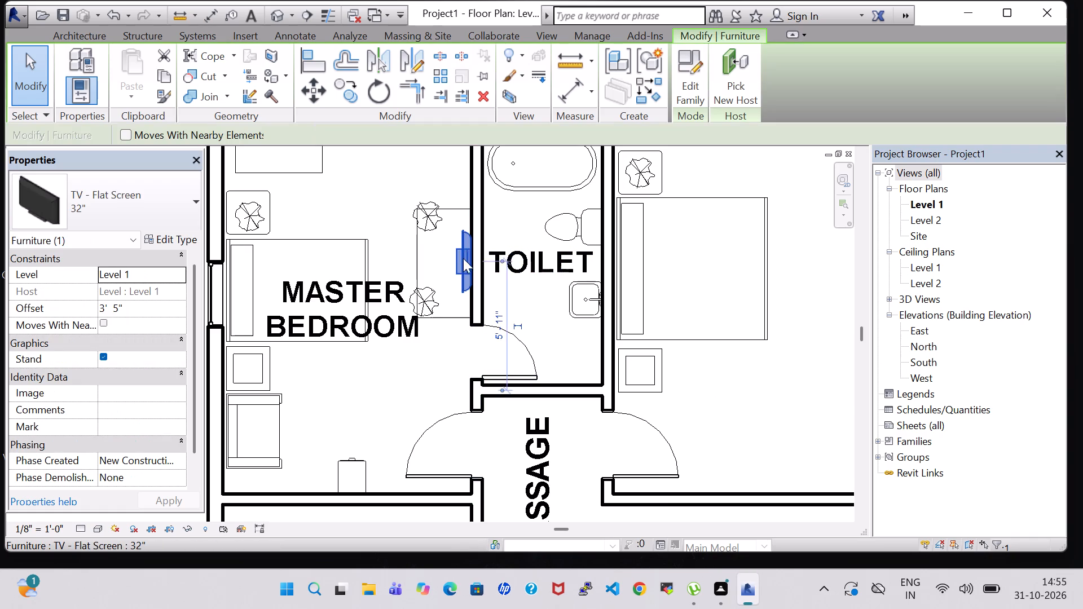
{"action": "left_click", "coordinate": [556, 296]}
{"action": "middle_click_drag", "start_coordinate": [730, 296], "coordinate": [542, 304]}
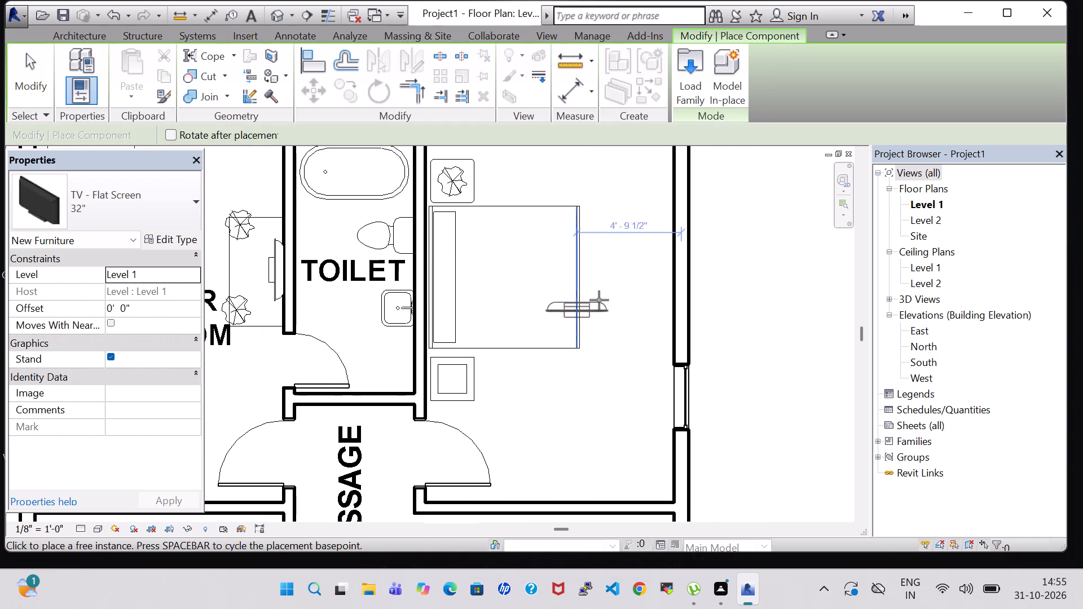
{"action": "key", "text": "space"}
{"action": "key", "text": "space"}
{"action": "key", "text": "space"}
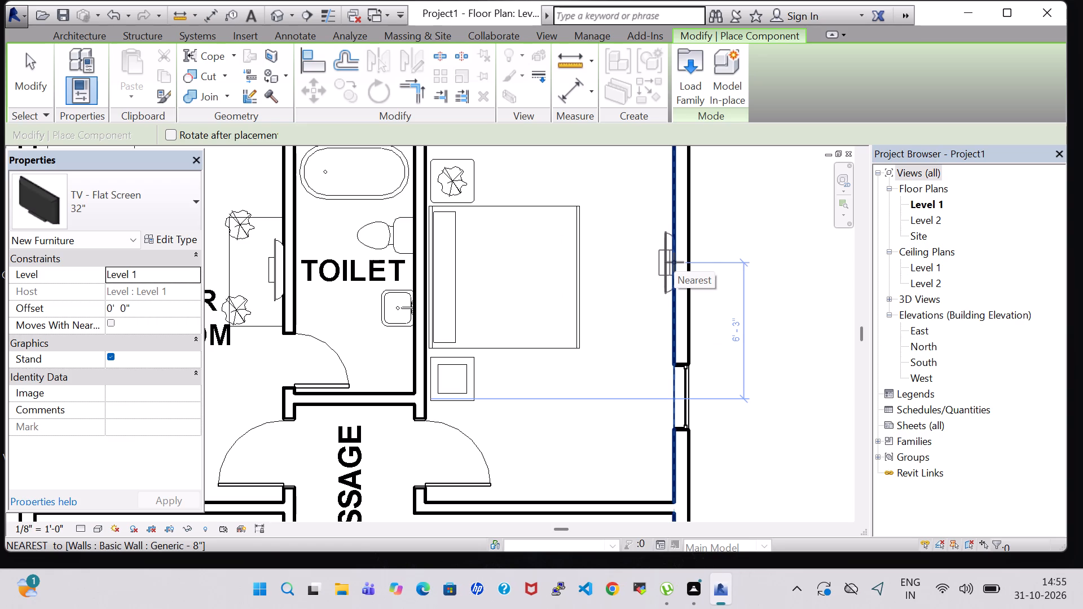
{"action": "left_click", "coordinate": [674, 262]}
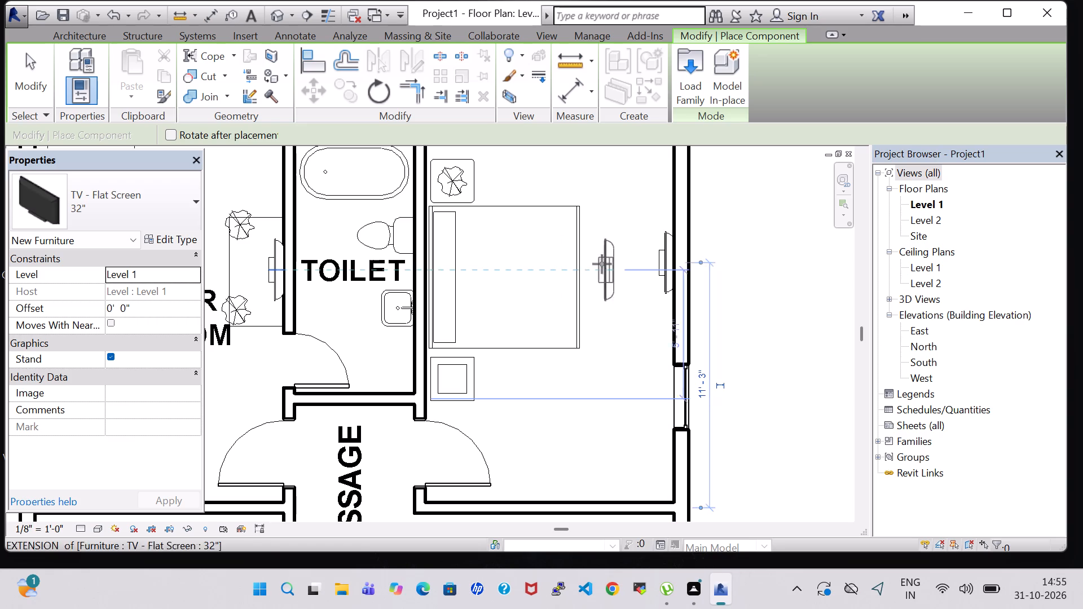
Place a Table-Rectangular 72" x 30" like the master bedroom's, rotated parallel to the exterior wall, under the second bedroom's TV.
{"action": "key", "text": "Escape"}
{"action": "key", "text": "Escape"}
{"action": "scroll", "coordinate": [602, 264], "scroll_direction": "down", "scroll_amount": 6}
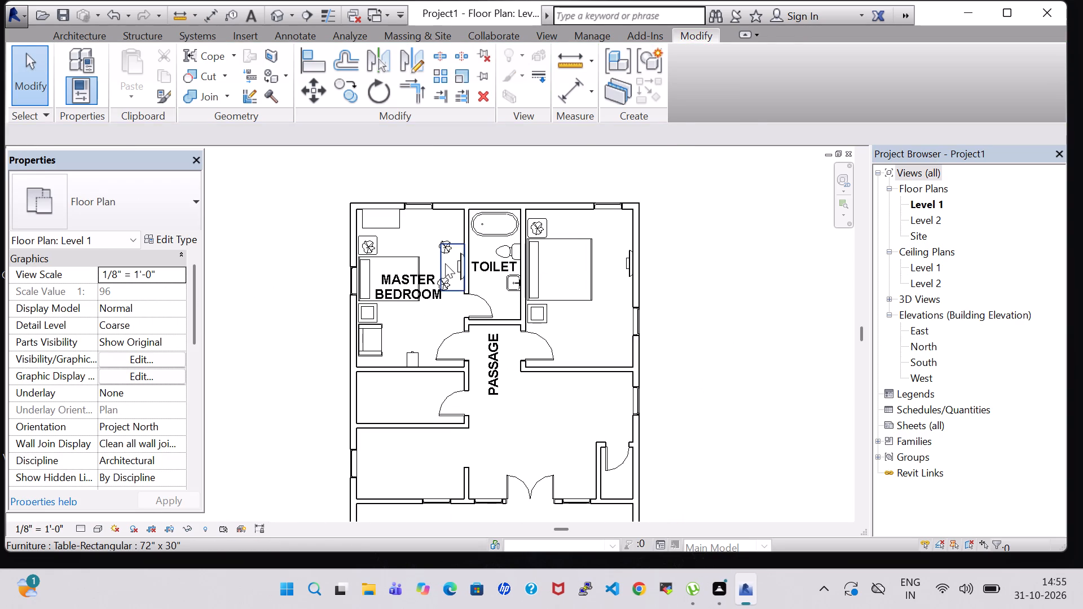
{"action": "left_click", "coordinate": [445, 263]}
{"action": "right_click", "coordinate": [445, 263]}
{"action": "left_click", "coordinate": [540, 298]}
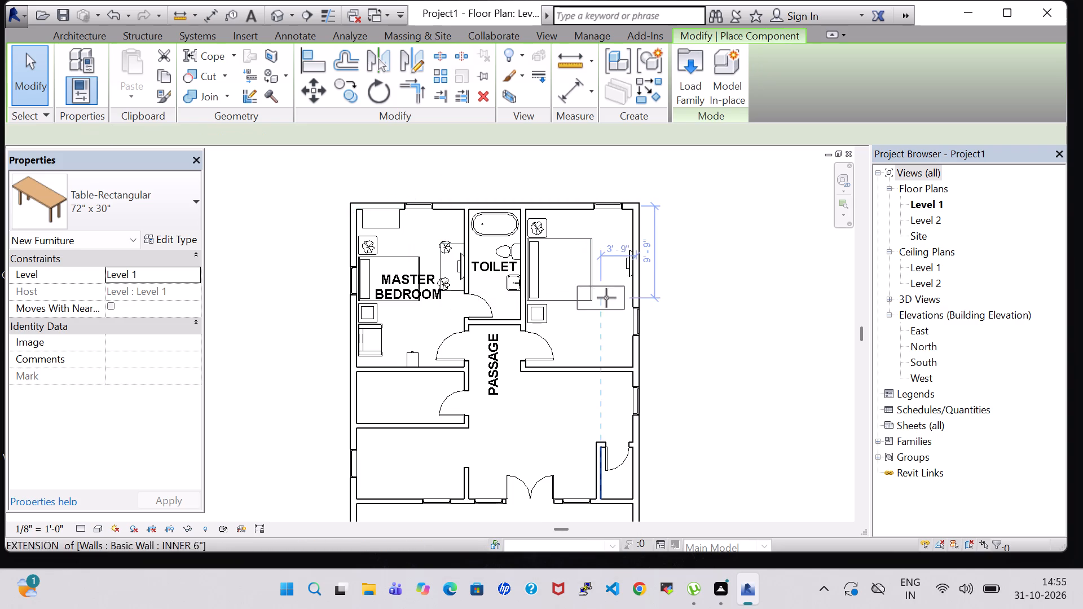
{"action": "key", "text": "space"}
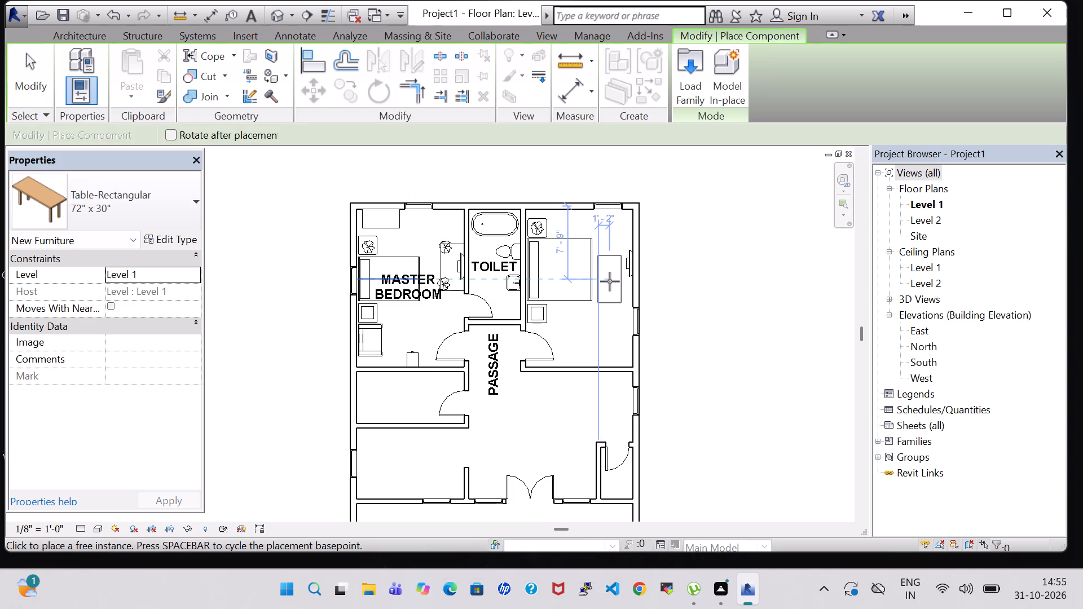
{"action": "scroll", "coordinate": [610, 281], "scroll_direction": "up", "scroll_amount": 7}
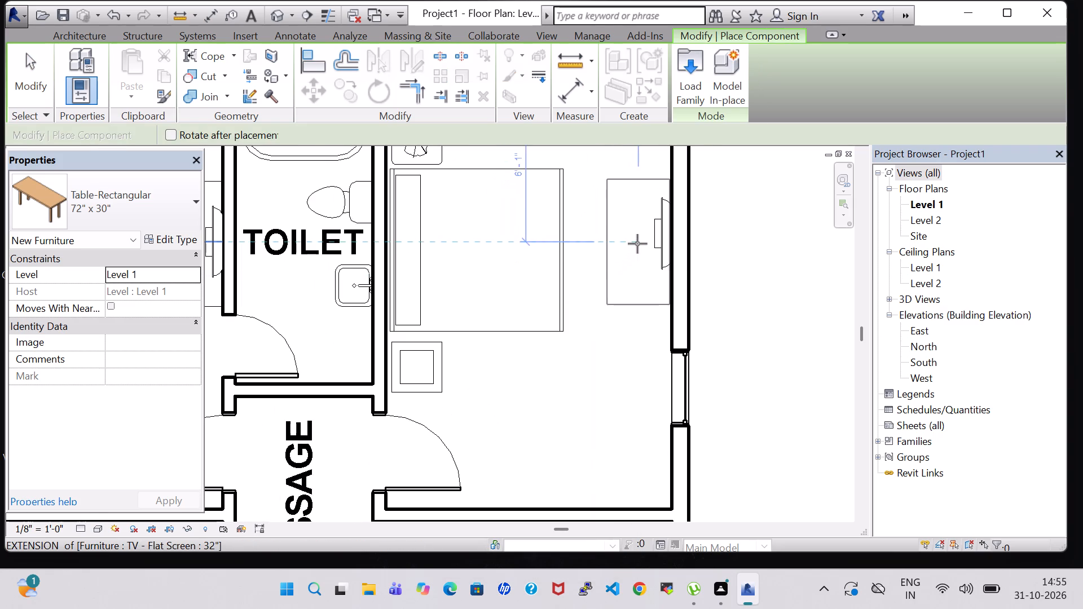
{"action": "left_click", "coordinate": [637, 244]}
{"action": "key", "text": "Escape"}
{"action": "key", "text": "Escape"}
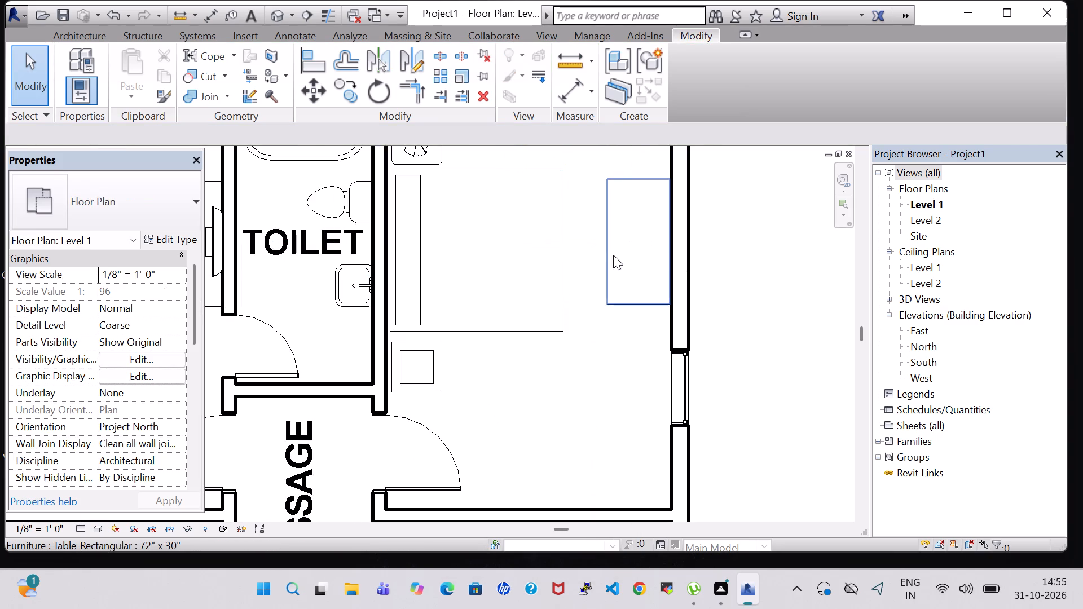
Nudge the second bedroom's rectangular table three increments toward the bed, away from the exterior wall, to expose the TV.
{"action": "left_click", "coordinate": [610, 320]}
{"action": "left_click", "coordinate": [611, 296]}
{"action": "key", "text": "Left"}
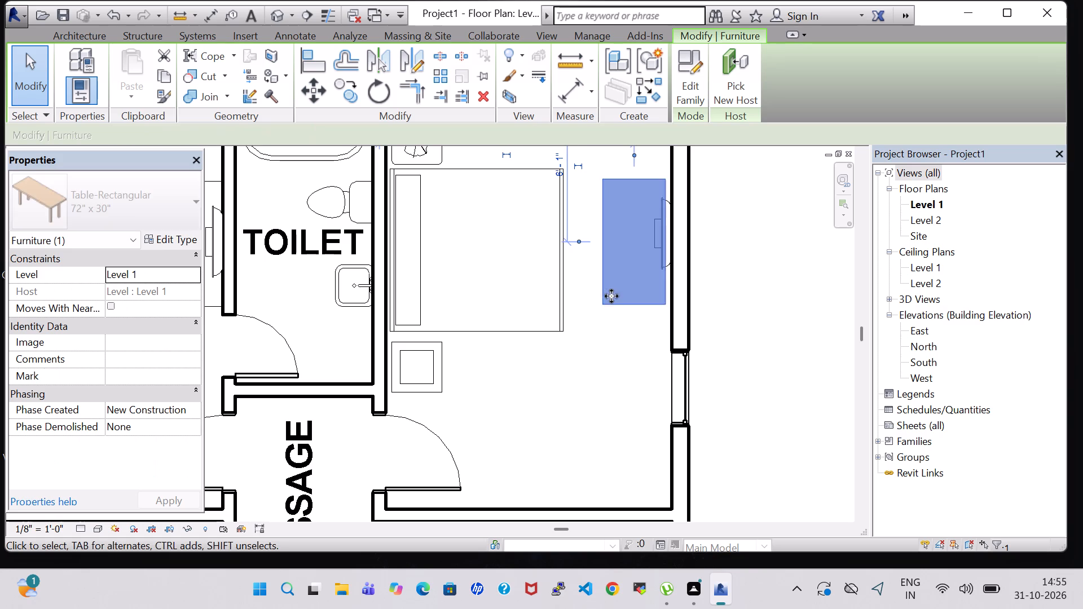
{"action": "key", "text": "Left"}
{"action": "key", "text": "Left"}
{"action": "left_click", "coordinate": [746, 293]}
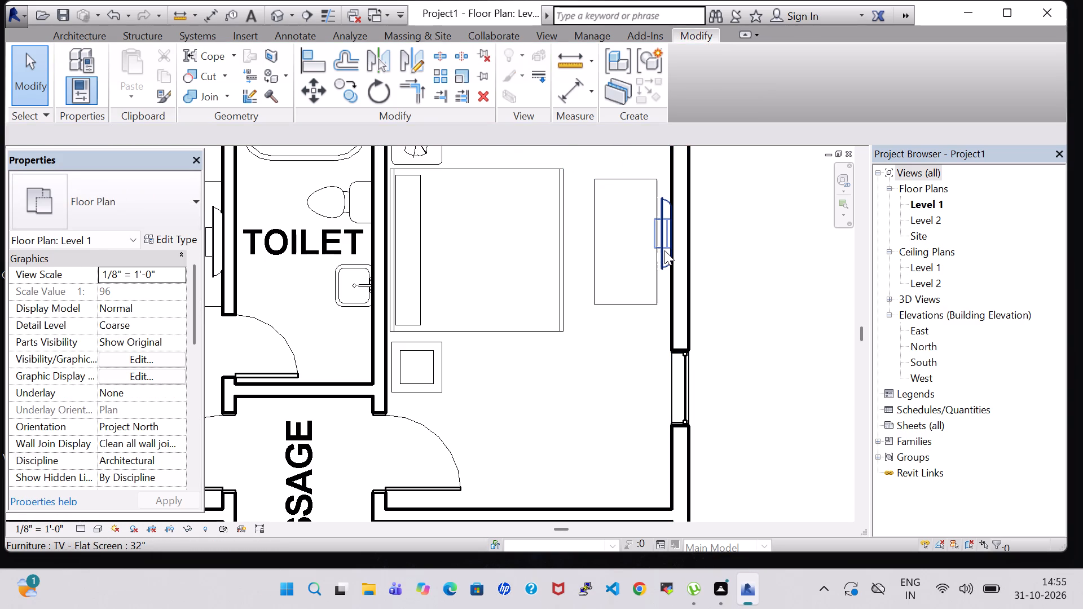
Set the second bedroom TV's offset to 3' 5".
{"action": "left_click", "coordinate": [664, 250]}
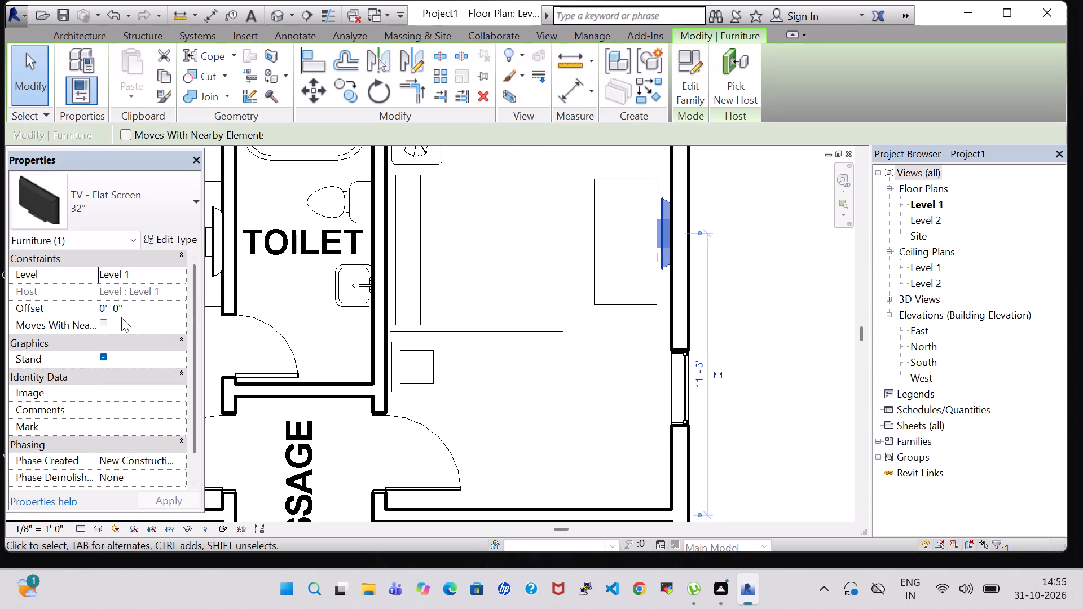
{"action": "left_click", "coordinate": [105, 312]}
{"action": "key", "text": "BackSpace"}
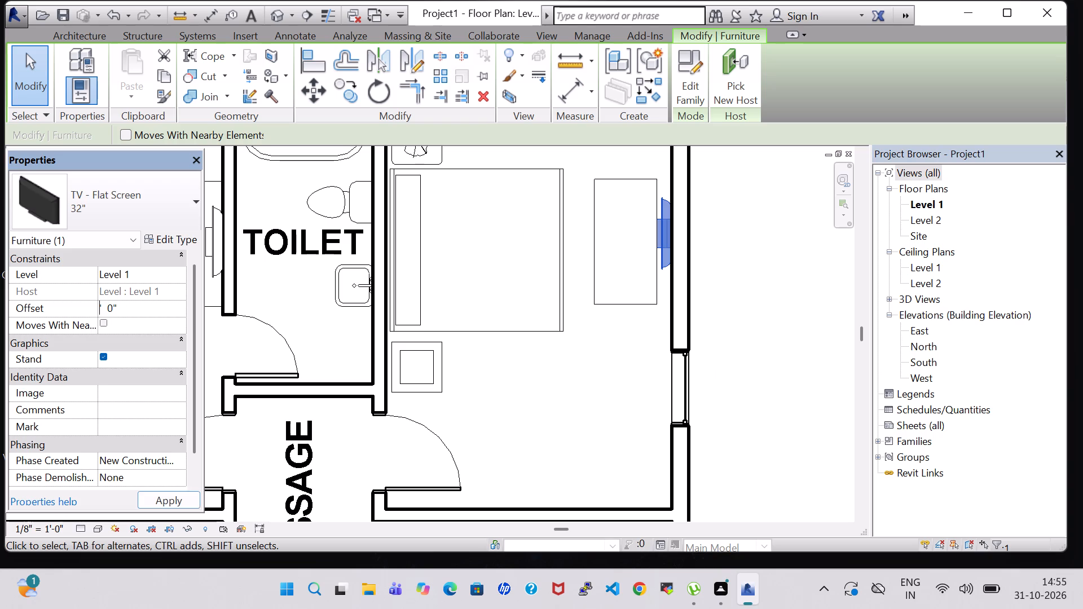
{"action": "key", "text": "3"}
{"action": "double_click", "coordinate": [115, 314]}
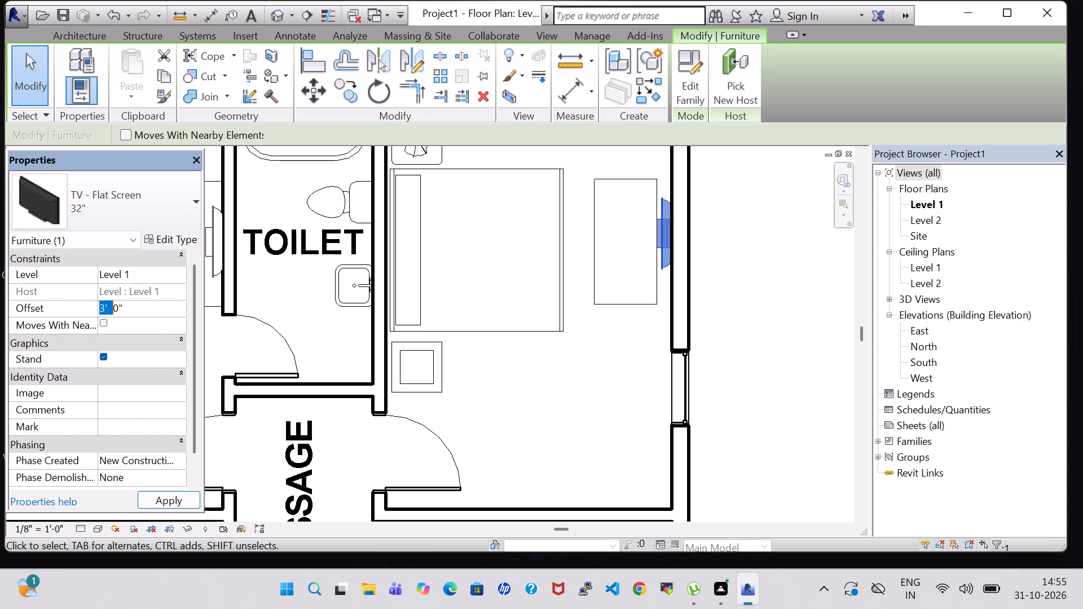
{"action": "left_click", "coordinate": [118, 307]}
{"action": "key", "text": "BackSpace"}
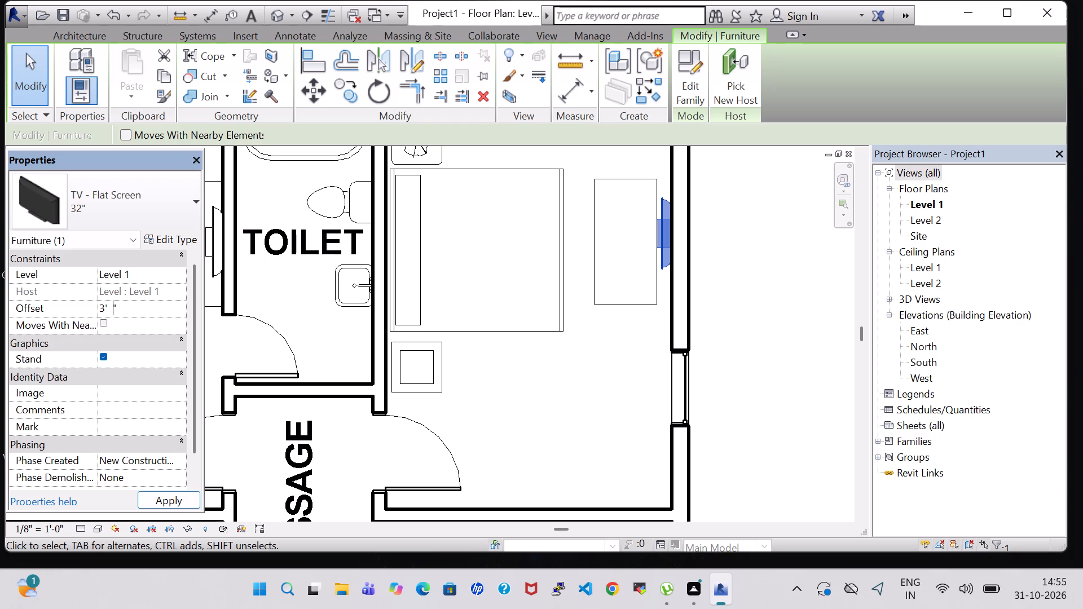
{"action": "key", "text": "5"}
{"action": "left_click", "coordinate": [184, 502]}
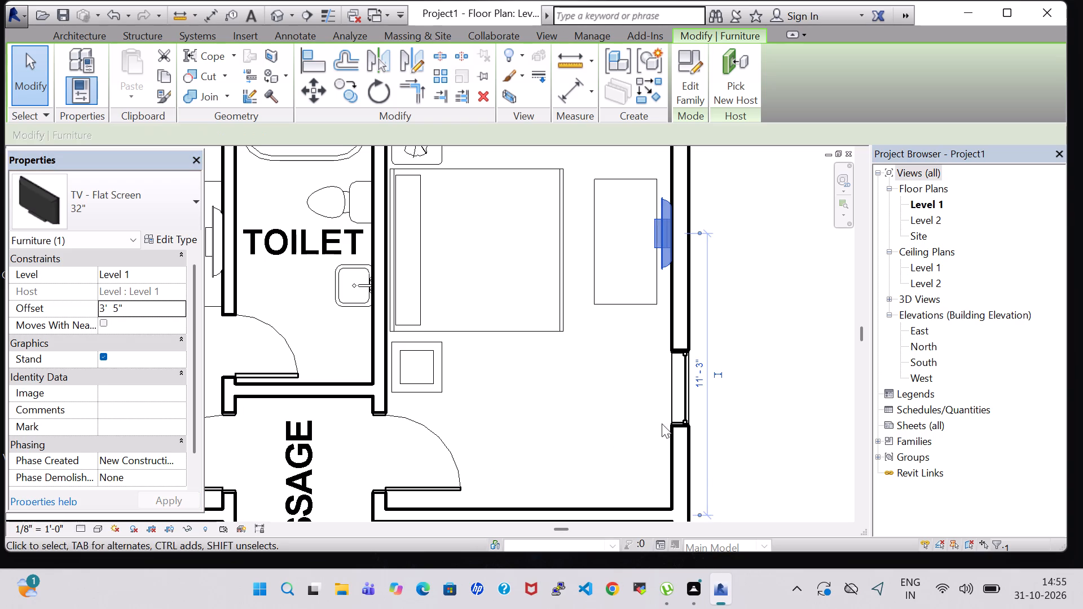
{"action": "left_click", "coordinate": [613, 385]}
Nudge the second bedroom's rectangular table four increments back toward the exterior wall, so it sits under the TV against the wall.
{"action": "left_click", "coordinate": [619, 302]}
{"action": "key", "text": "Right"}
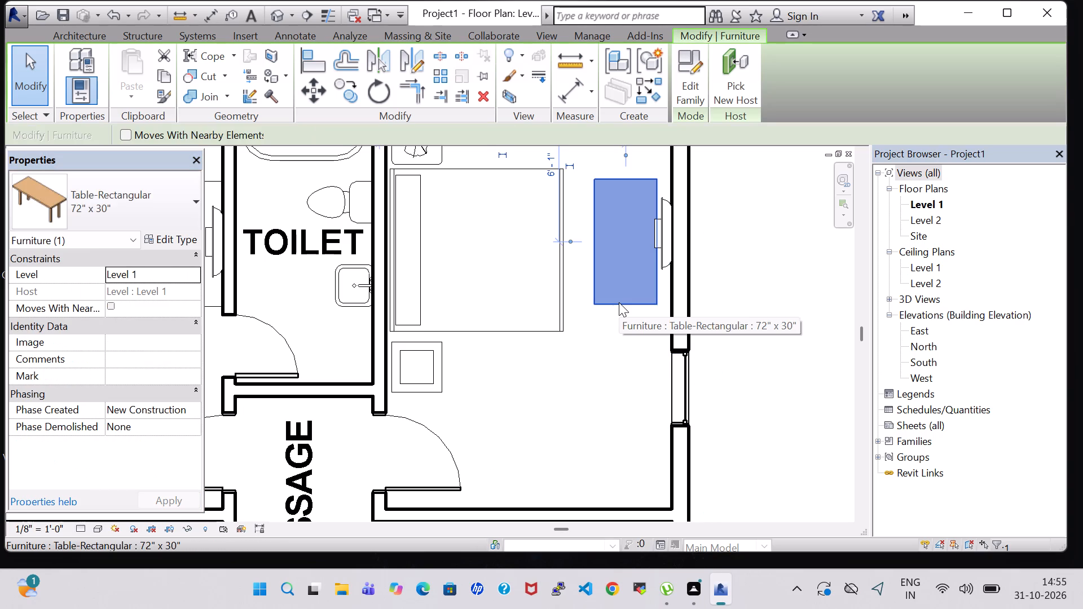
{"action": "key", "text": "Right"}
{"action": "key", "text": "Right"}
{"action": "key", "text": "Right"}
{"action": "left_click", "coordinate": [792, 299]}
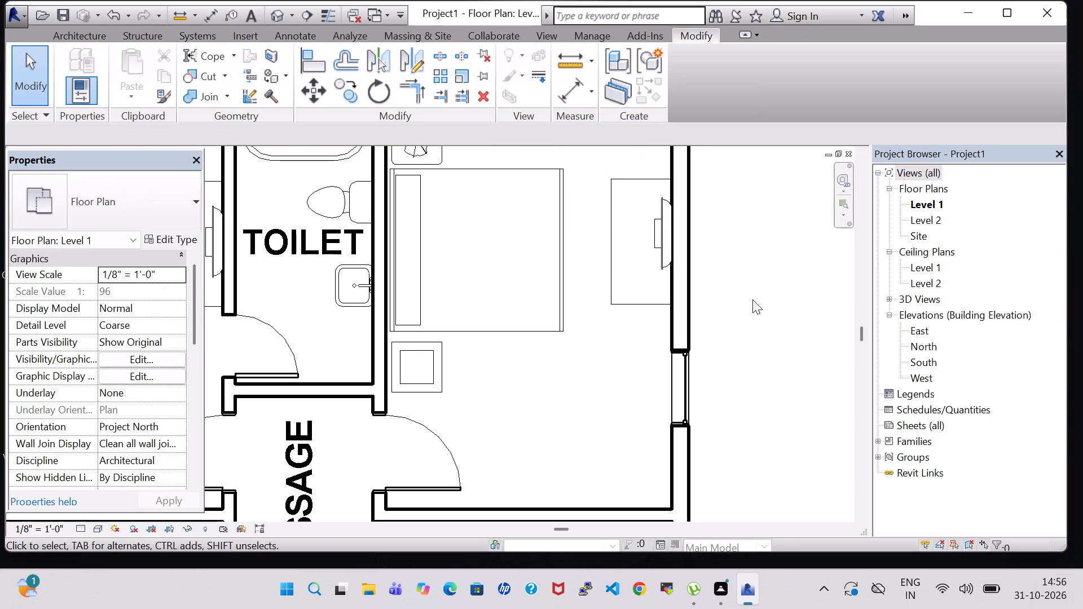
Place an RPC Plant Agave - 1.5' on the TV table's bed-side corner nearer the window wall, about 4'-0" from that wall.
{"action": "scroll", "coordinate": [412, 255], "scroll_direction": "down", "scroll_amount": 4}
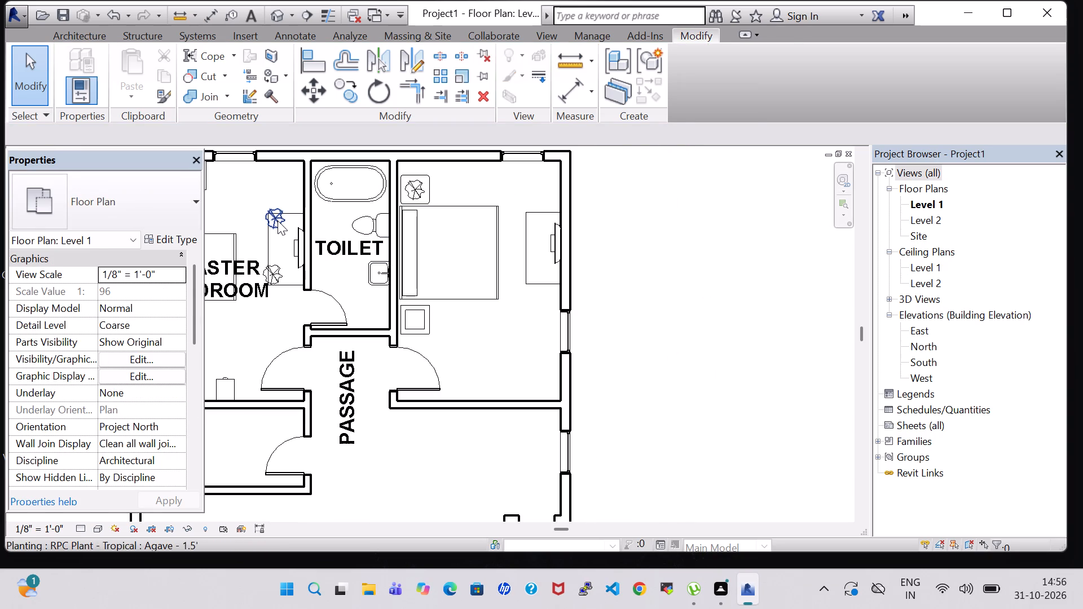
{"action": "left_click", "coordinate": [278, 220]}
{"action": "right_click", "coordinate": [278, 220]}
{"action": "left_click", "coordinate": [417, 299]}
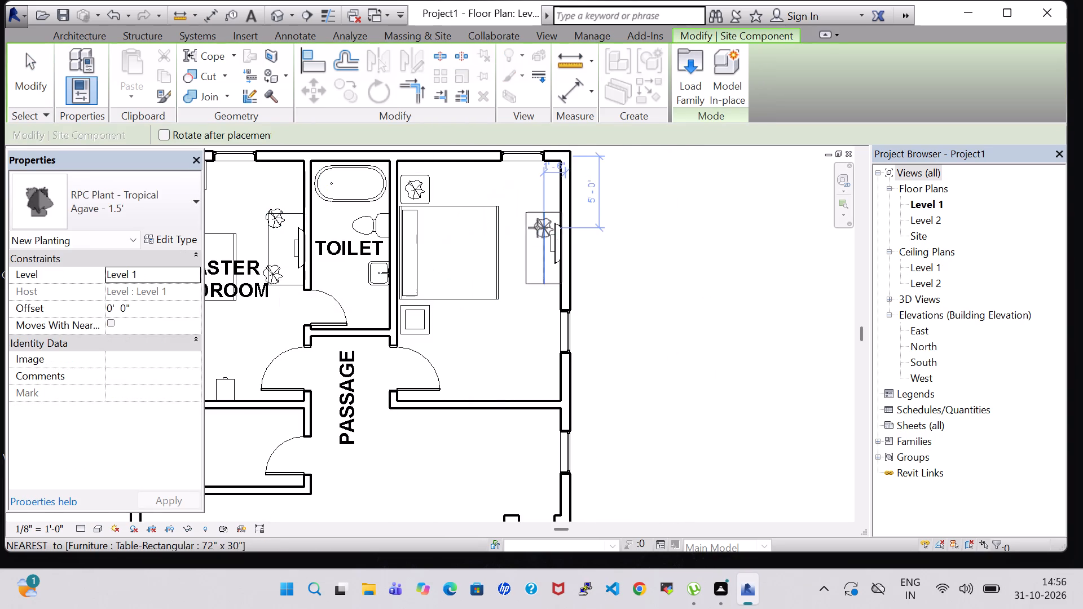
{"action": "scroll", "coordinate": [523, 223], "scroll_direction": "up", "scroll_amount": 7}
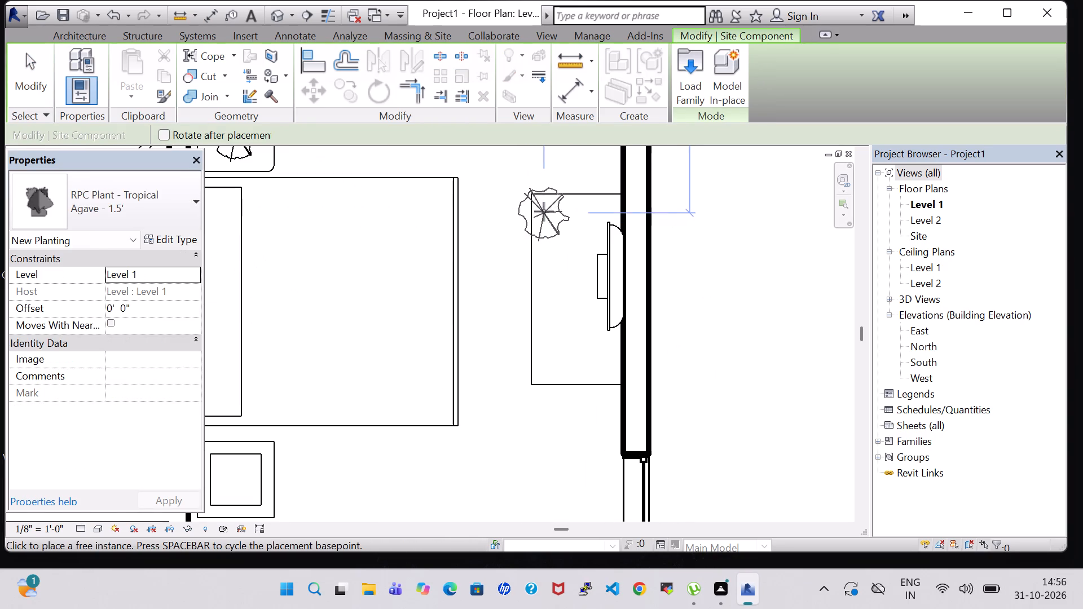
{"action": "left_click", "coordinate": [545, 210]}
{"action": "key", "text": "Escape"}
{"action": "key", "text": "Escape"}
Place a second RPC Plant Agave - 1.5' on the TV table's other bed-side corner, farther from the window wall.
{"action": "scroll", "coordinate": [533, 261], "scroll_direction": "down", "scroll_amount": 2}
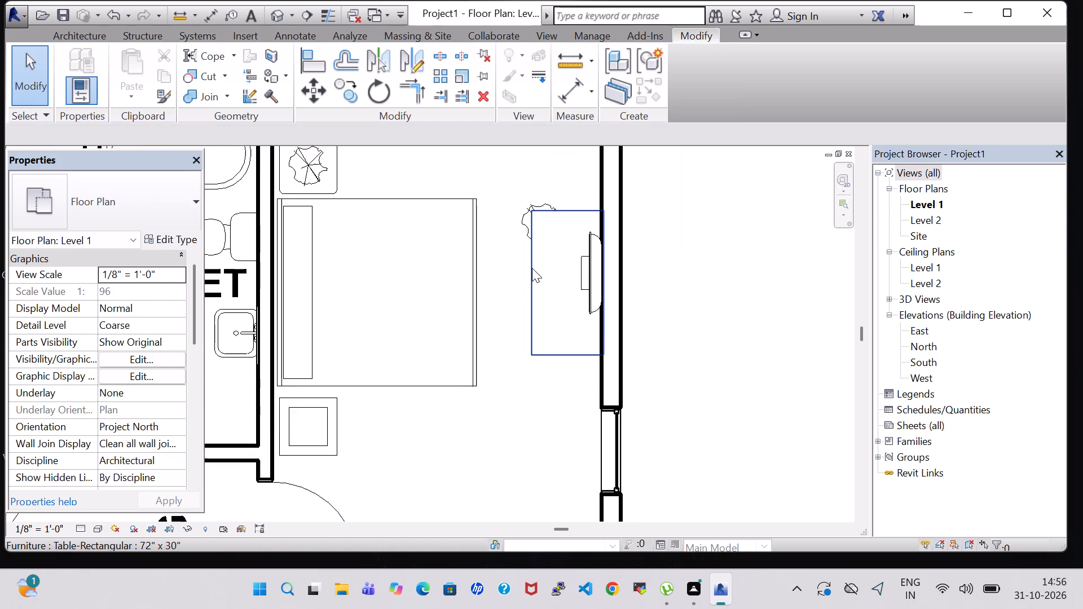
{"action": "scroll", "coordinate": [529, 268], "scroll_direction": "down", "scroll_amount": 2}
{"action": "middle_click_drag", "start_coordinate": [333, 295], "coordinate": [469, 312]}
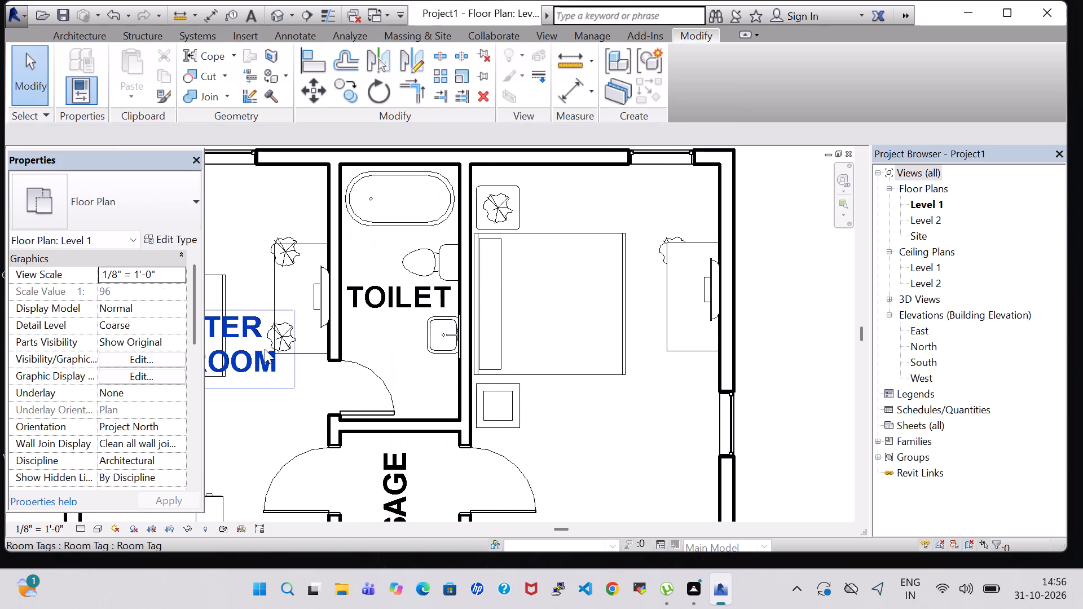
{"action": "left_click", "coordinate": [288, 337]}
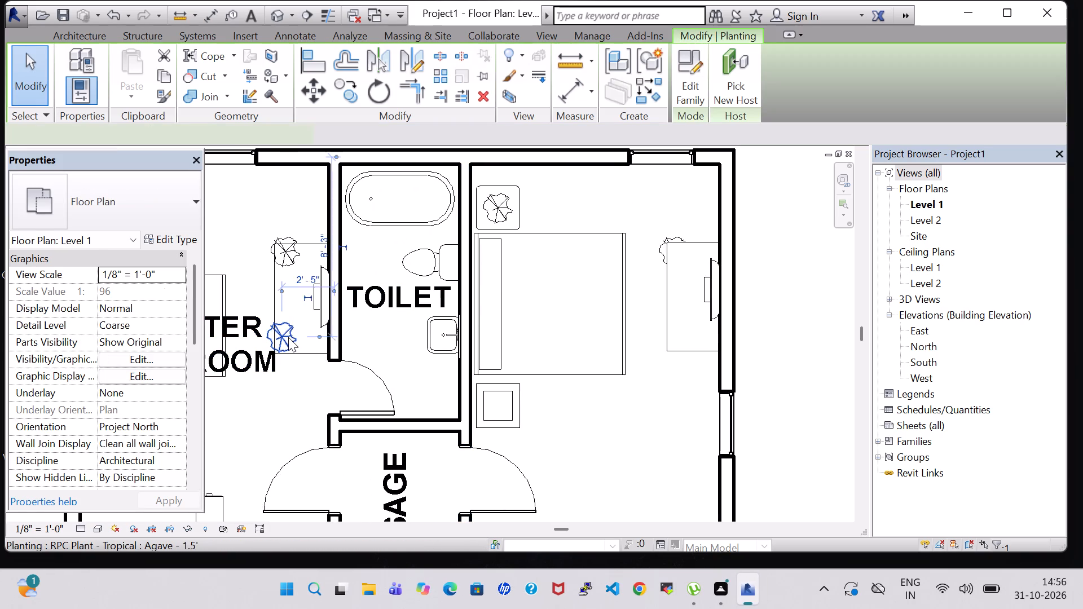
{"action": "right_click", "coordinate": [288, 337]}
{"action": "left_click", "coordinate": [354, 307]}
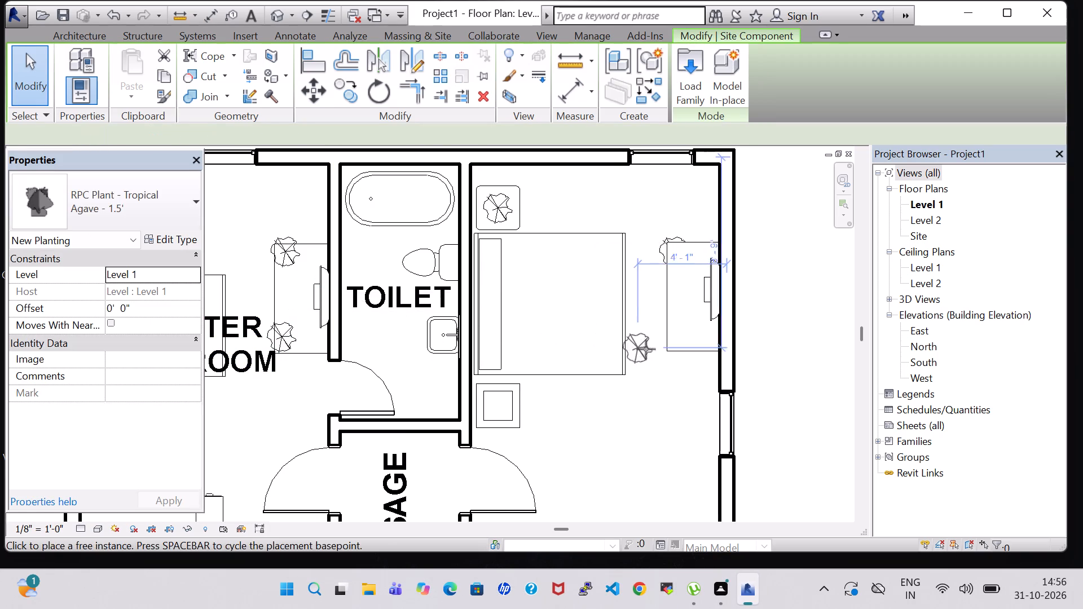
{"action": "scroll", "coordinate": [671, 350], "scroll_direction": "up", "scroll_amount": 6}
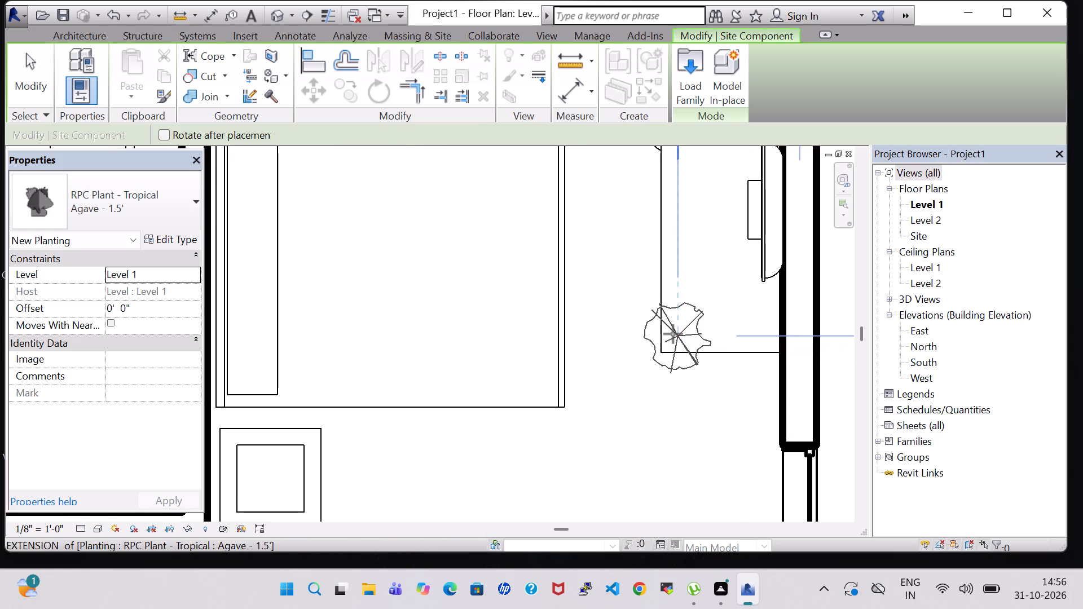
{"action": "left_click", "coordinate": [669, 334]}
{"action": "key", "text": "Escape"}
{"action": "key", "text": "Escape"}
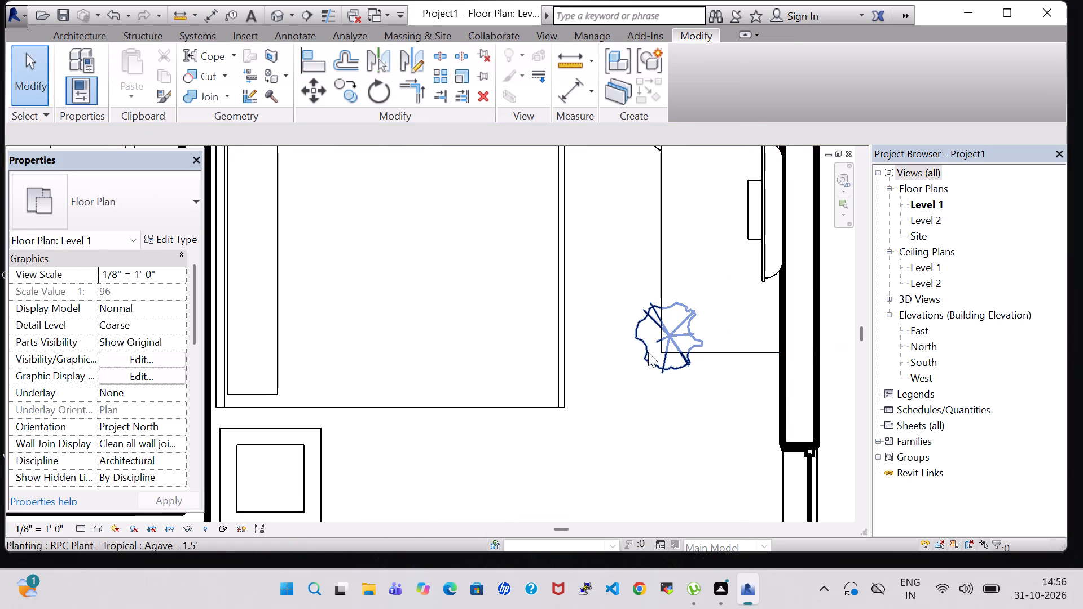
Set the offset of the agave at the TV table's corner farther from the window wall to 2' 2".
{"action": "left_click", "coordinate": [648, 352]}
{"action": "left_click", "coordinate": [114, 312]}
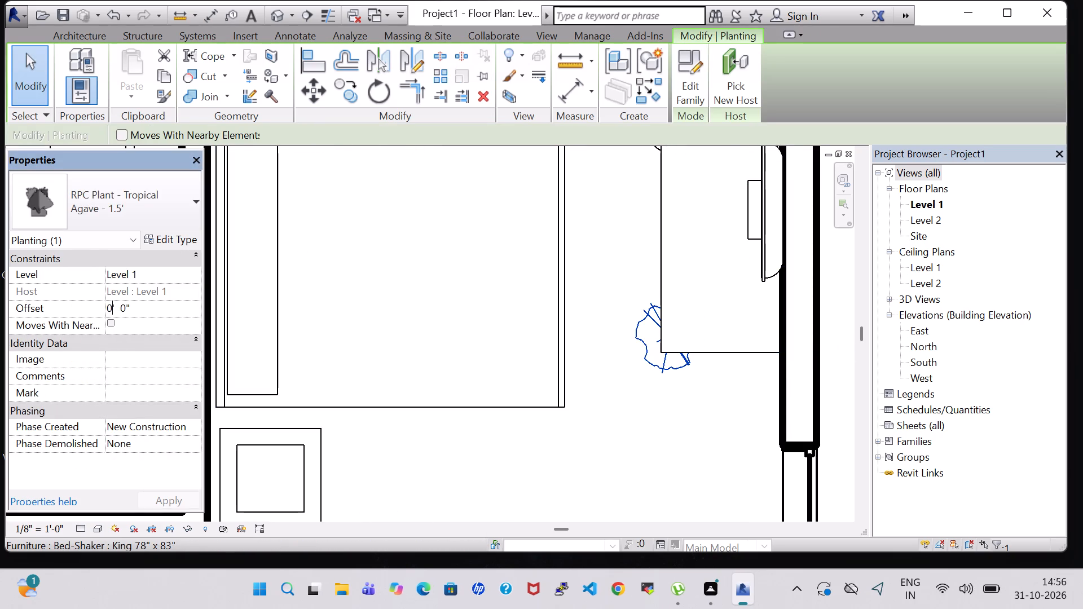
{"action": "key", "text": "BackSpace"}
{"action": "key", "text": "2"}
{"action": "left_click", "coordinate": [126, 315]}
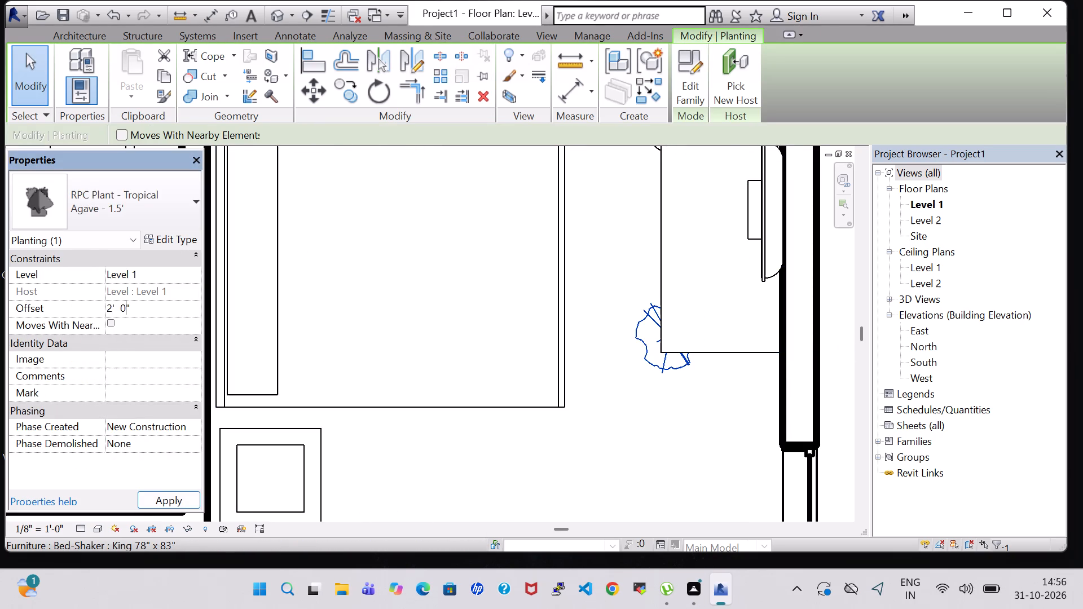
{"action": "key", "text": "BackSpace"}
{"action": "key", "text": "2"}
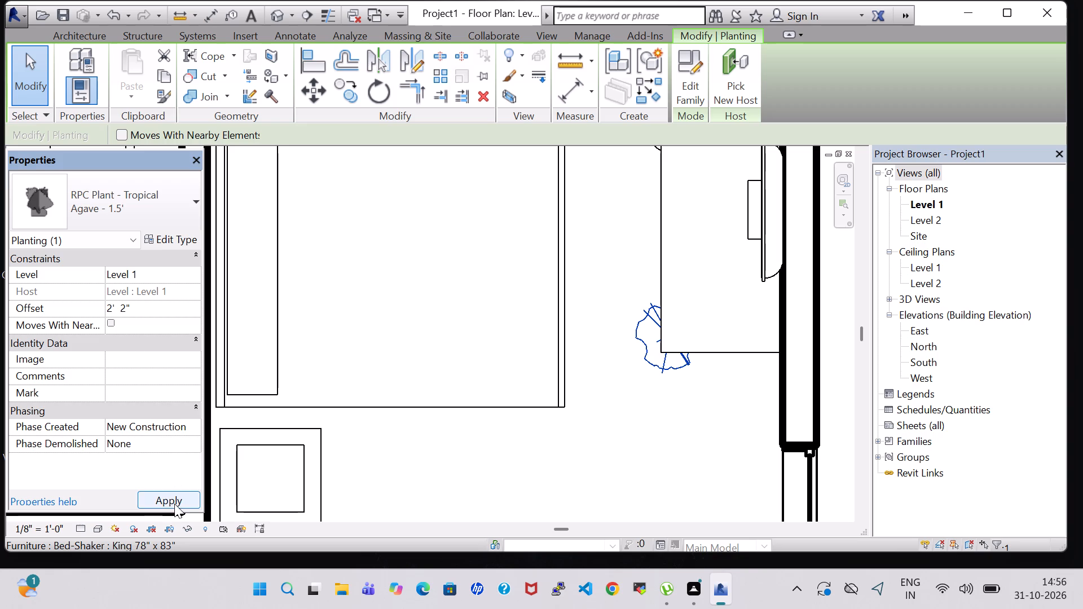
{"action": "left_click", "coordinate": [174, 504]}
Nudge that raised agave further onto the TV table, to about 2'-4" from the exterior wall.
{"action": "key", "text": "Up"}
{"action": "key", "text": "Right"}
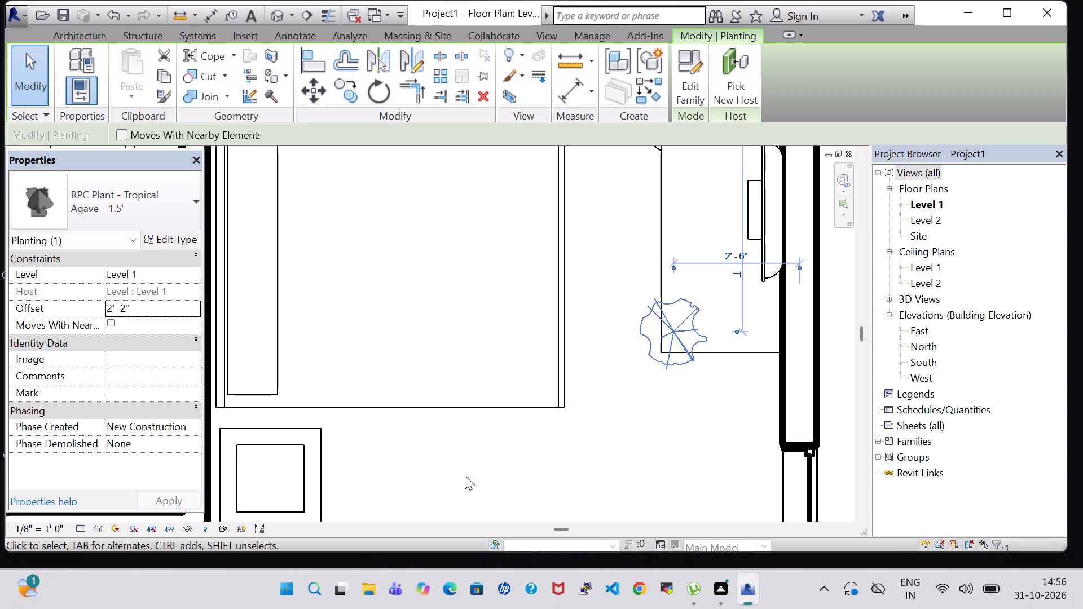
{"action": "key", "text": "Right"}
{"action": "key", "text": "Right"}
{"action": "key", "text": "Down"}
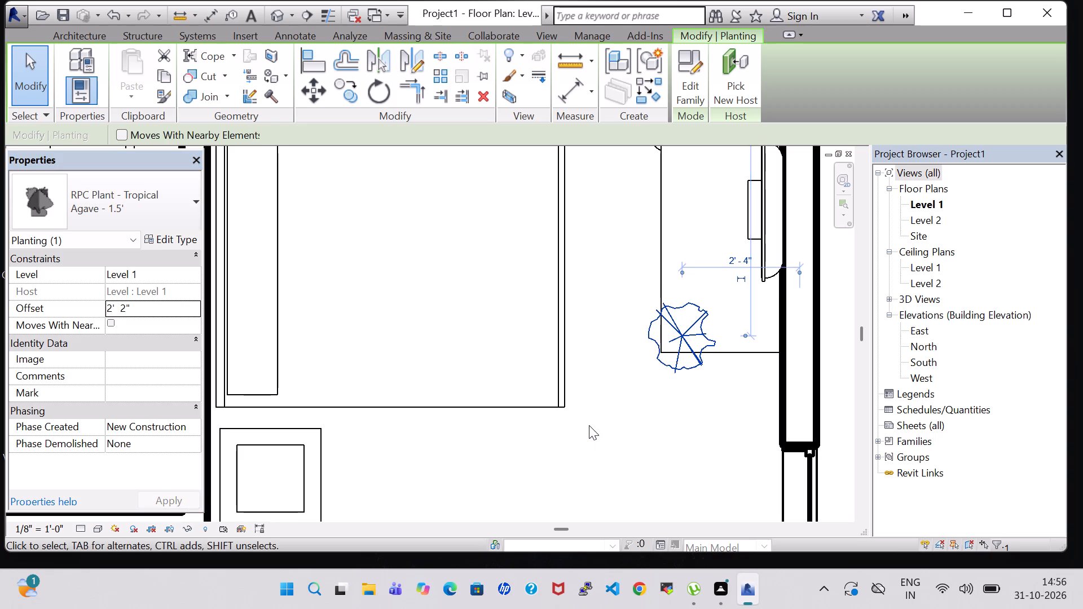
{"action": "left_click", "coordinate": [592, 405]}
Set the offset of the agave at the TV table's corner nearer the window wall to 2' 2".
{"action": "middle_click_drag", "start_coordinate": [587, 250], "coordinate": [582, 425]}
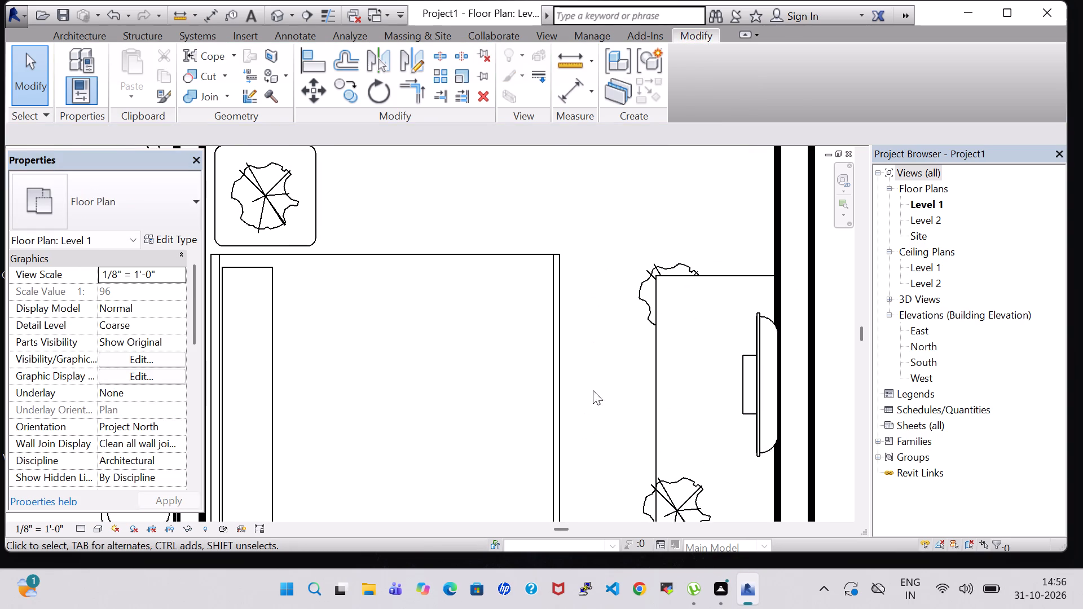
{"action": "left_click", "coordinate": [639, 290]}
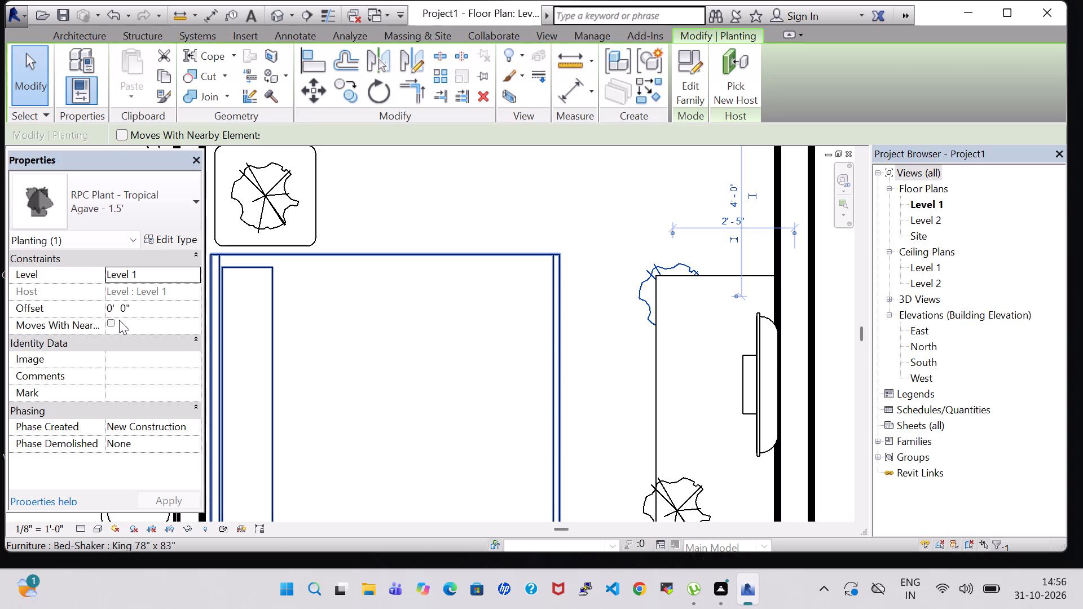
{"action": "left_click", "coordinate": [115, 311]}
{"action": "key", "text": "Left"}
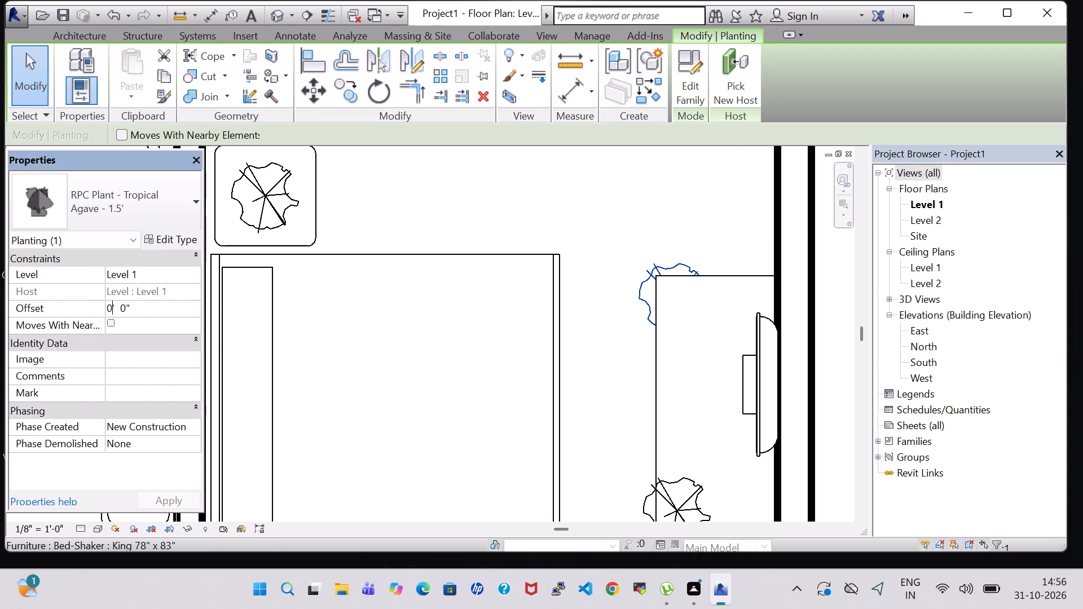
{"action": "key", "text": "BackSpace"}
{"action": "key", "text": "2"}
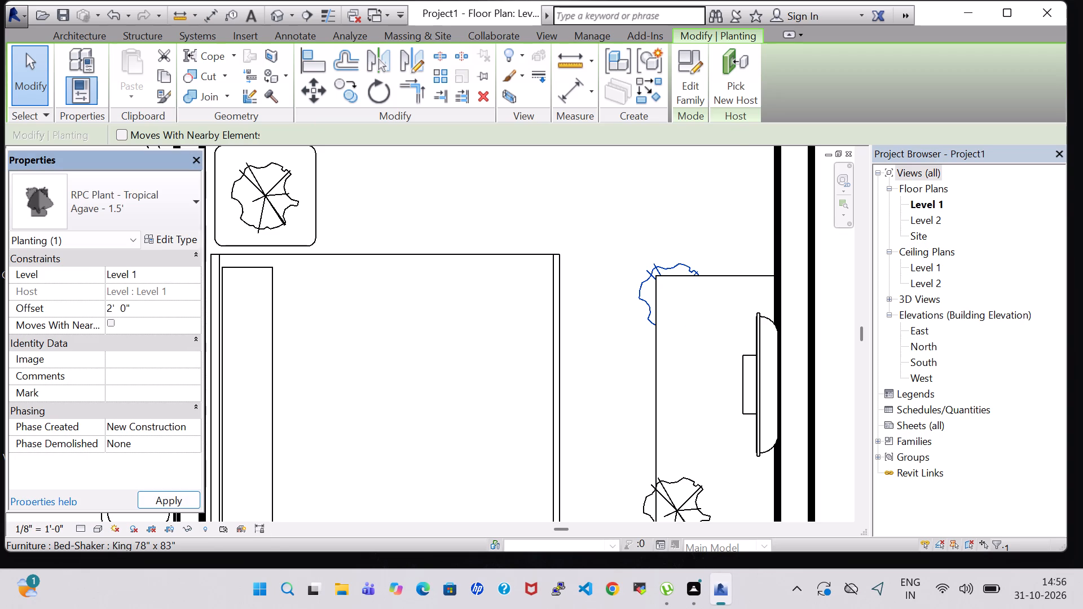
{"action": "left_click", "coordinate": [125, 311]}
{"action": "key", "text": "BackSpace"}
{"action": "key", "text": "2"}
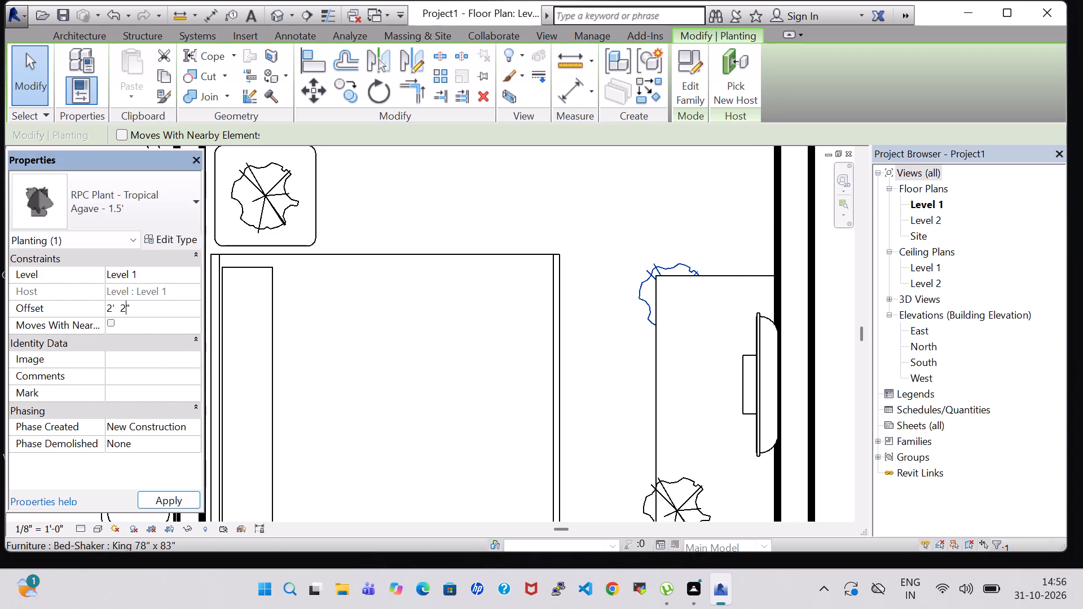
{"action": "left_click", "coordinate": [156, 496]}
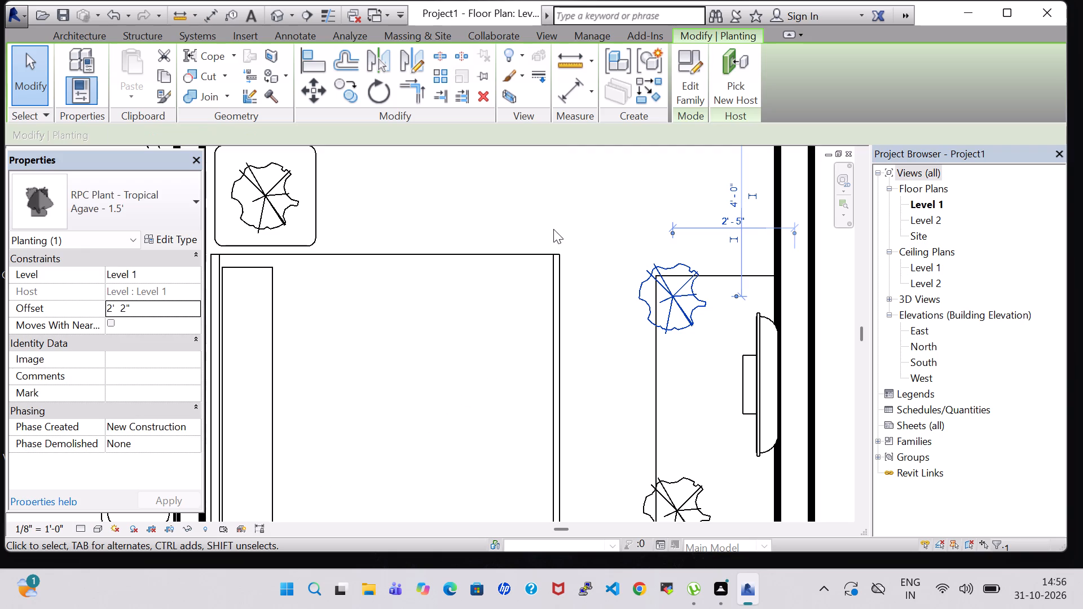
{"action": "left_click", "coordinate": [553, 218]}
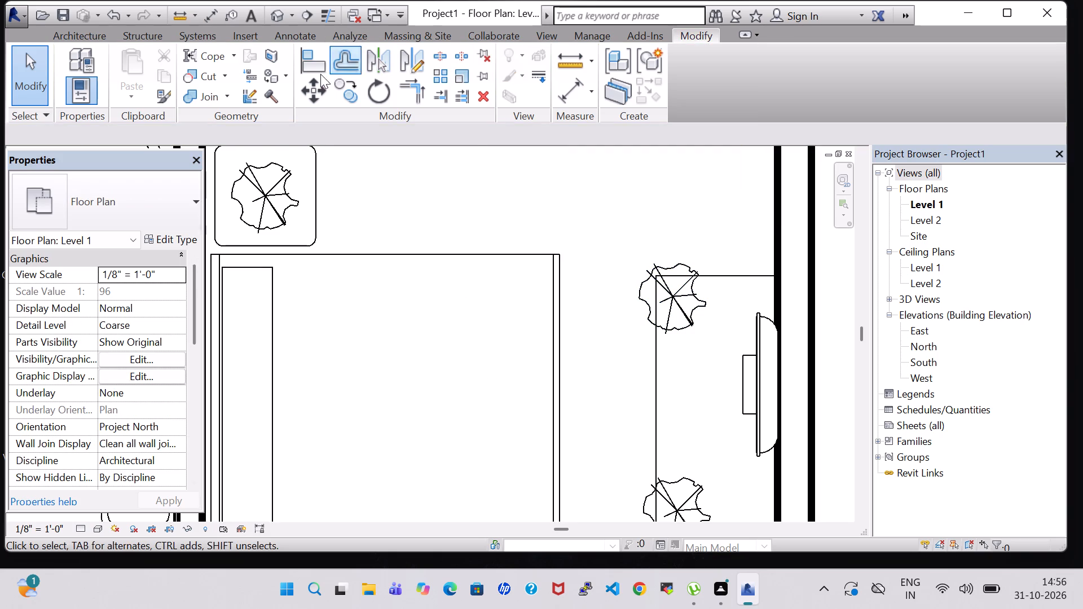
Check the TV table's type dimensions in its type properties.
{"action": "left_click", "coordinate": [657, 370]}
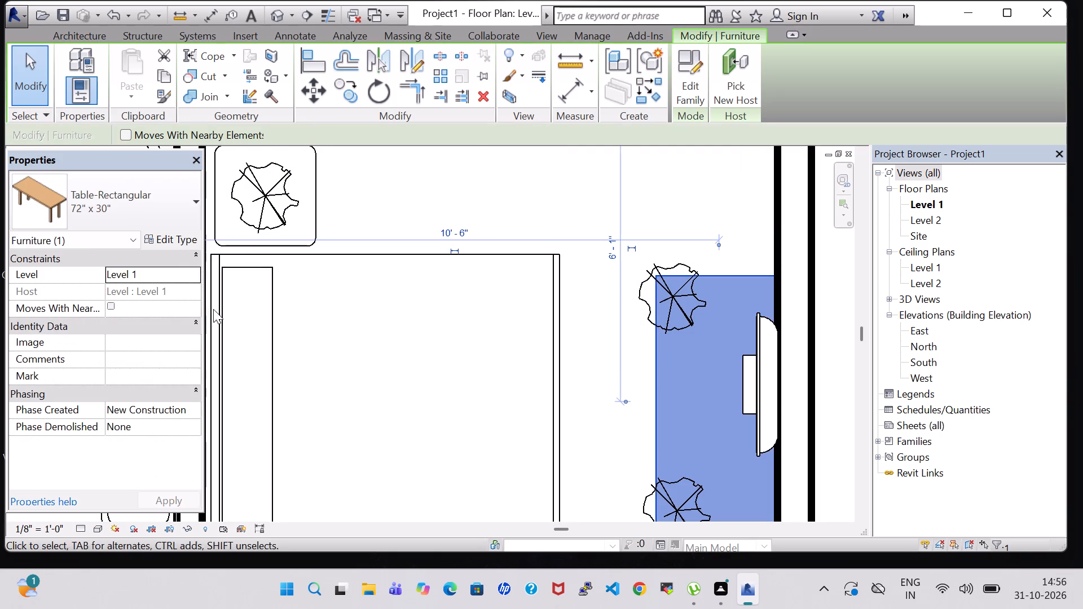
{"action": "left_click", "coordinate": [168, 237]}
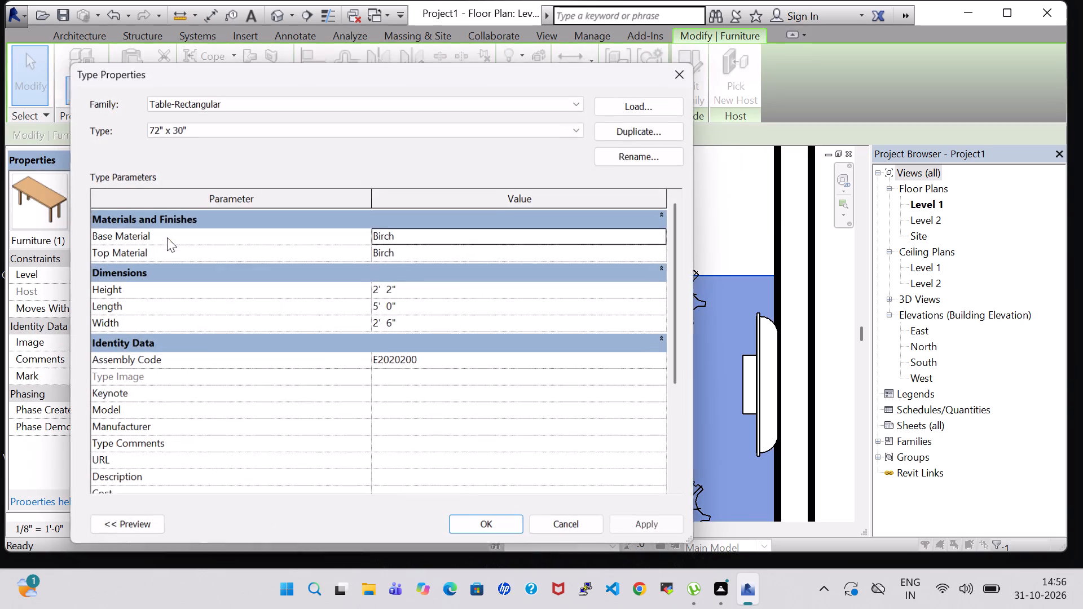
{"action": "left_click", "coordinate": [676, 68]}
{"action": "left_click", "coordinate": [615, 194]}
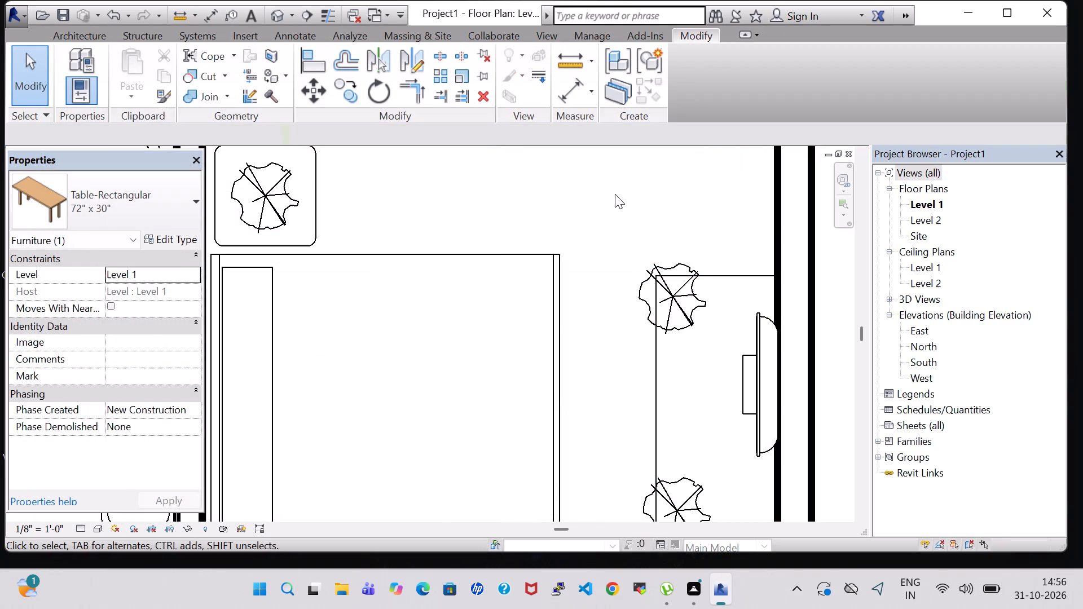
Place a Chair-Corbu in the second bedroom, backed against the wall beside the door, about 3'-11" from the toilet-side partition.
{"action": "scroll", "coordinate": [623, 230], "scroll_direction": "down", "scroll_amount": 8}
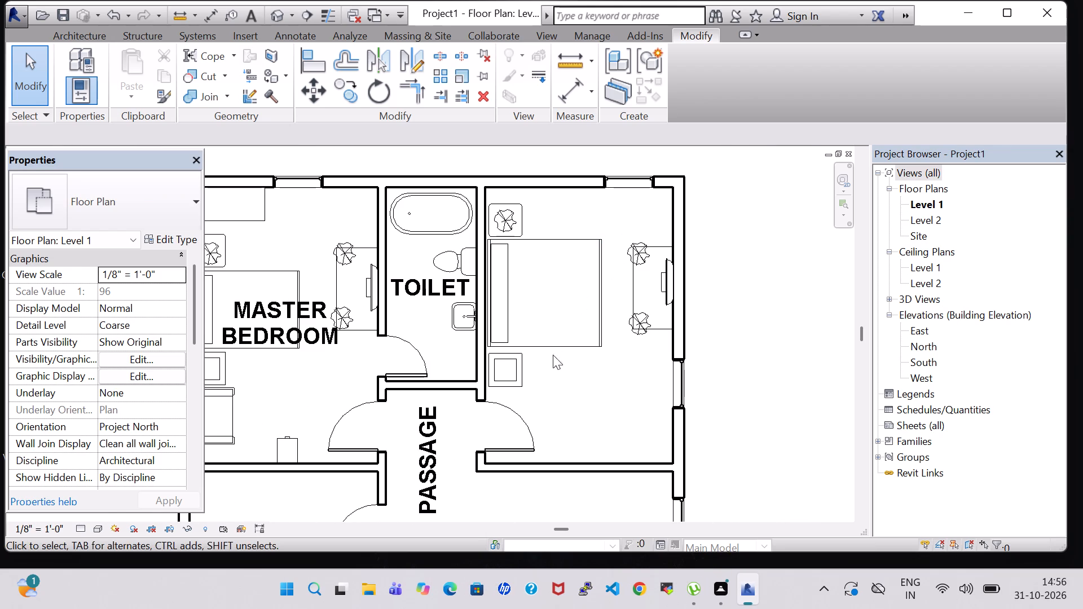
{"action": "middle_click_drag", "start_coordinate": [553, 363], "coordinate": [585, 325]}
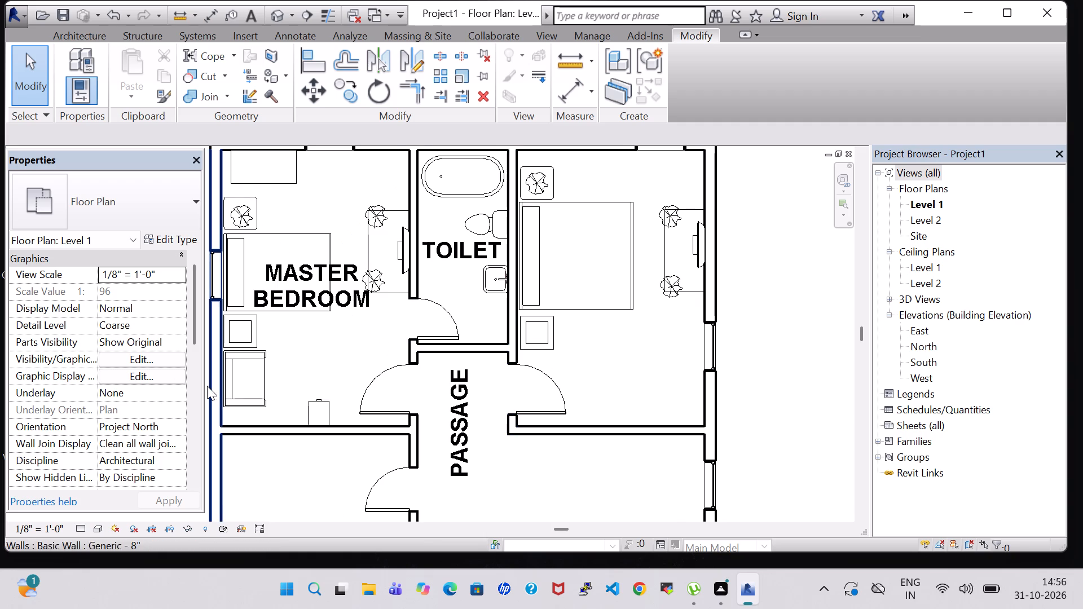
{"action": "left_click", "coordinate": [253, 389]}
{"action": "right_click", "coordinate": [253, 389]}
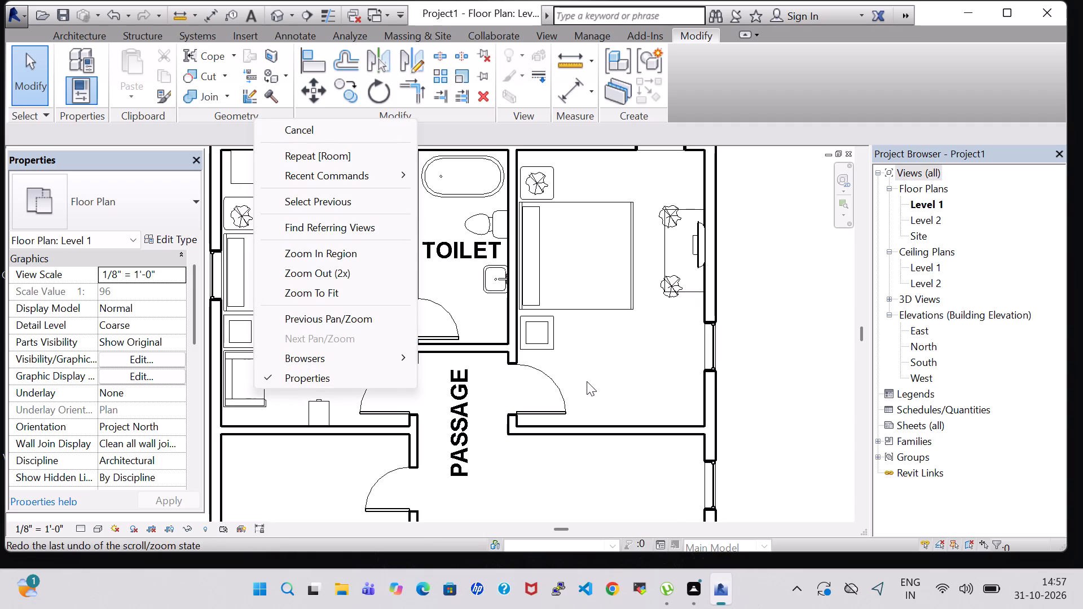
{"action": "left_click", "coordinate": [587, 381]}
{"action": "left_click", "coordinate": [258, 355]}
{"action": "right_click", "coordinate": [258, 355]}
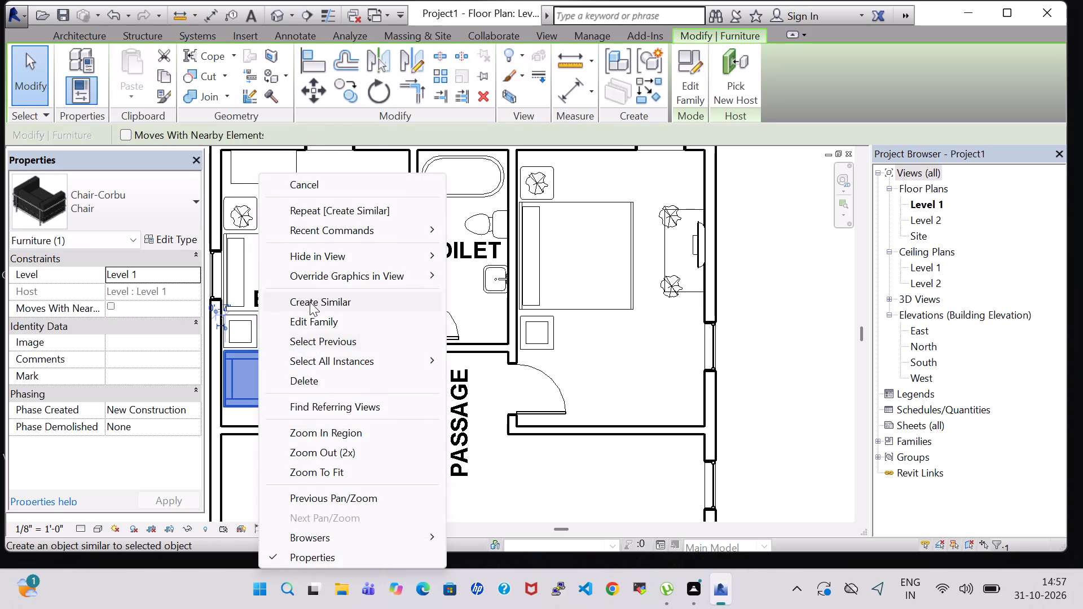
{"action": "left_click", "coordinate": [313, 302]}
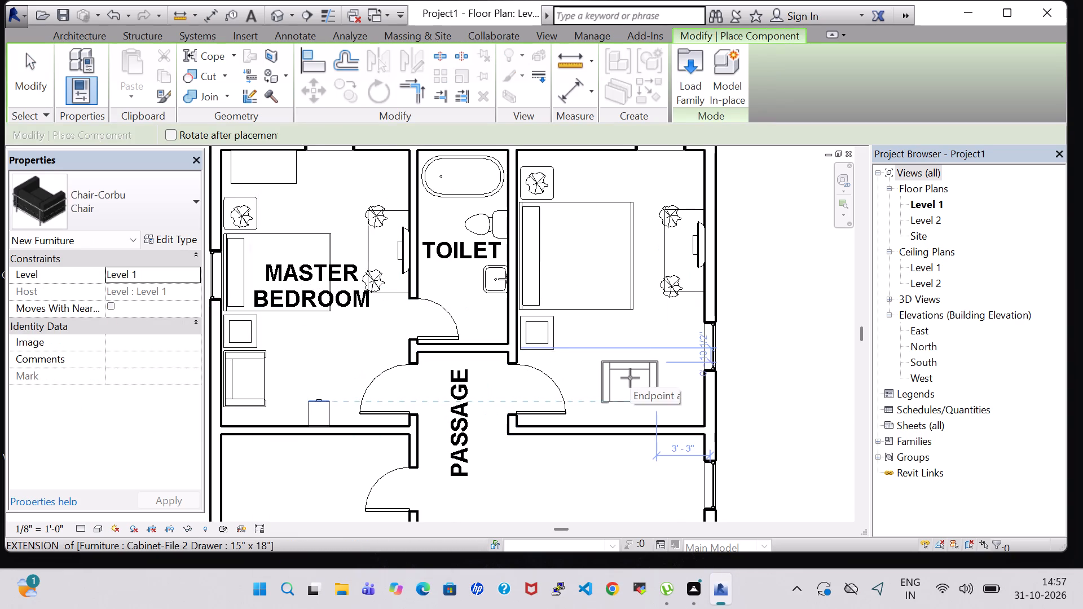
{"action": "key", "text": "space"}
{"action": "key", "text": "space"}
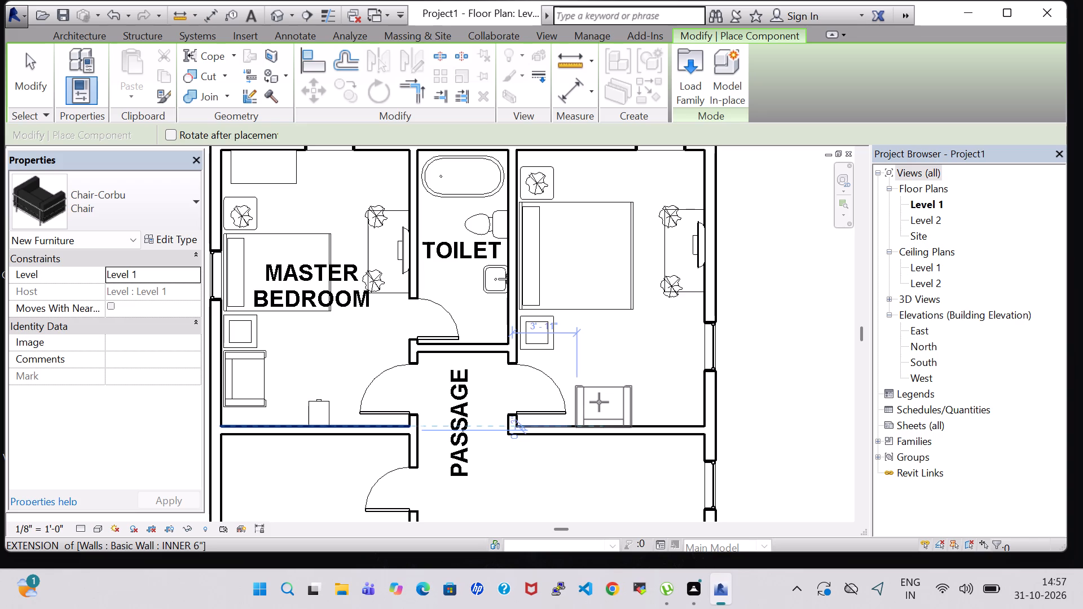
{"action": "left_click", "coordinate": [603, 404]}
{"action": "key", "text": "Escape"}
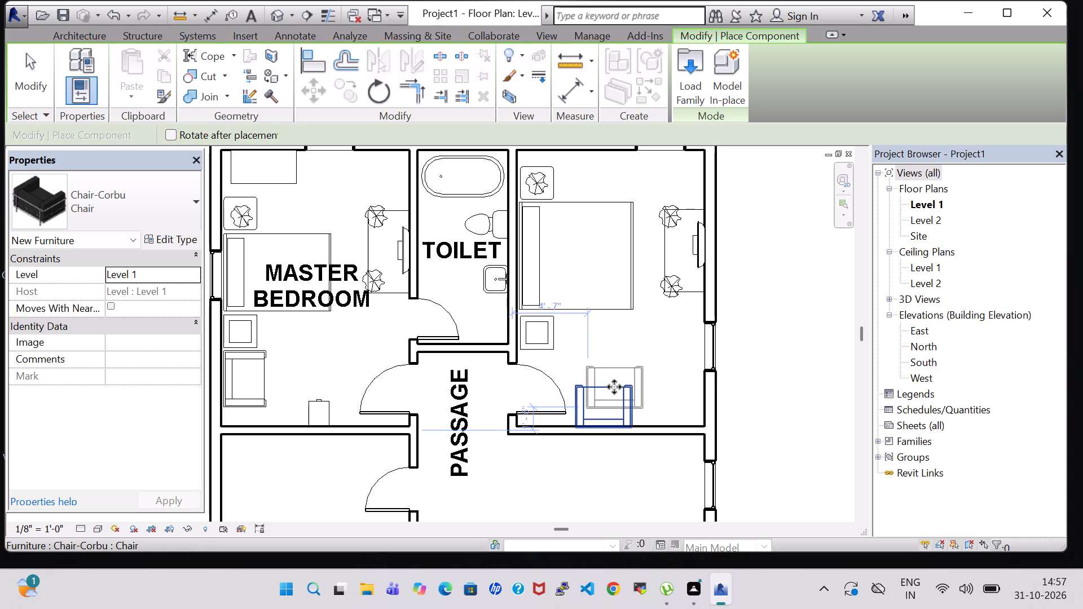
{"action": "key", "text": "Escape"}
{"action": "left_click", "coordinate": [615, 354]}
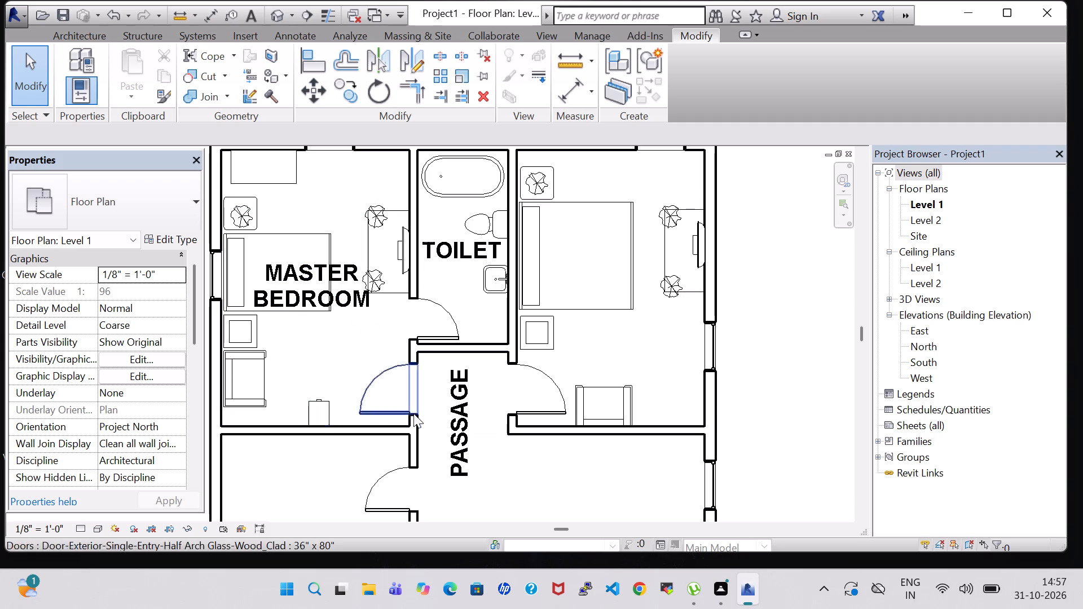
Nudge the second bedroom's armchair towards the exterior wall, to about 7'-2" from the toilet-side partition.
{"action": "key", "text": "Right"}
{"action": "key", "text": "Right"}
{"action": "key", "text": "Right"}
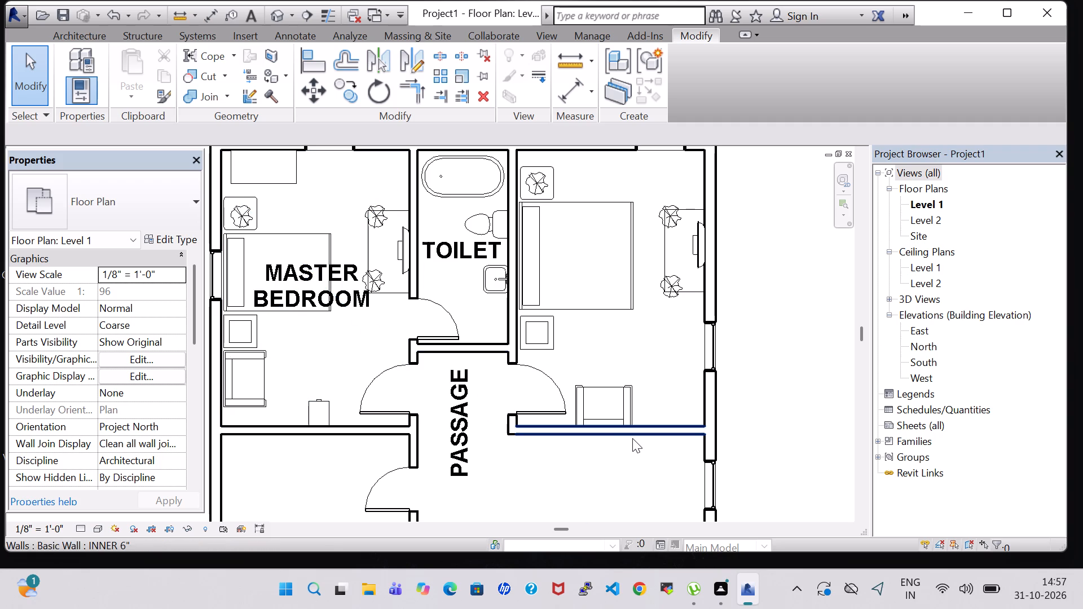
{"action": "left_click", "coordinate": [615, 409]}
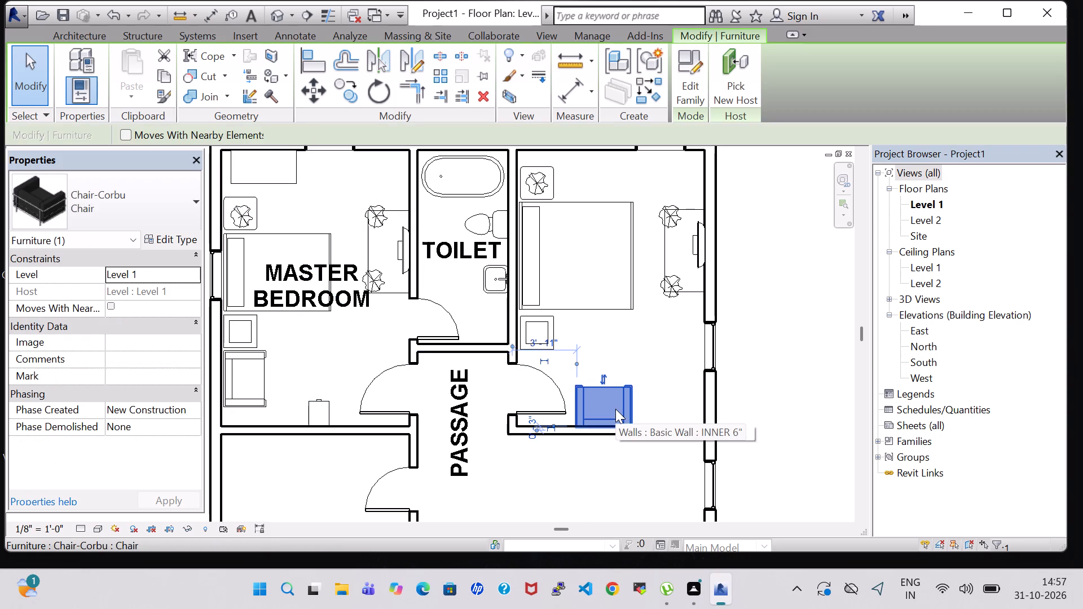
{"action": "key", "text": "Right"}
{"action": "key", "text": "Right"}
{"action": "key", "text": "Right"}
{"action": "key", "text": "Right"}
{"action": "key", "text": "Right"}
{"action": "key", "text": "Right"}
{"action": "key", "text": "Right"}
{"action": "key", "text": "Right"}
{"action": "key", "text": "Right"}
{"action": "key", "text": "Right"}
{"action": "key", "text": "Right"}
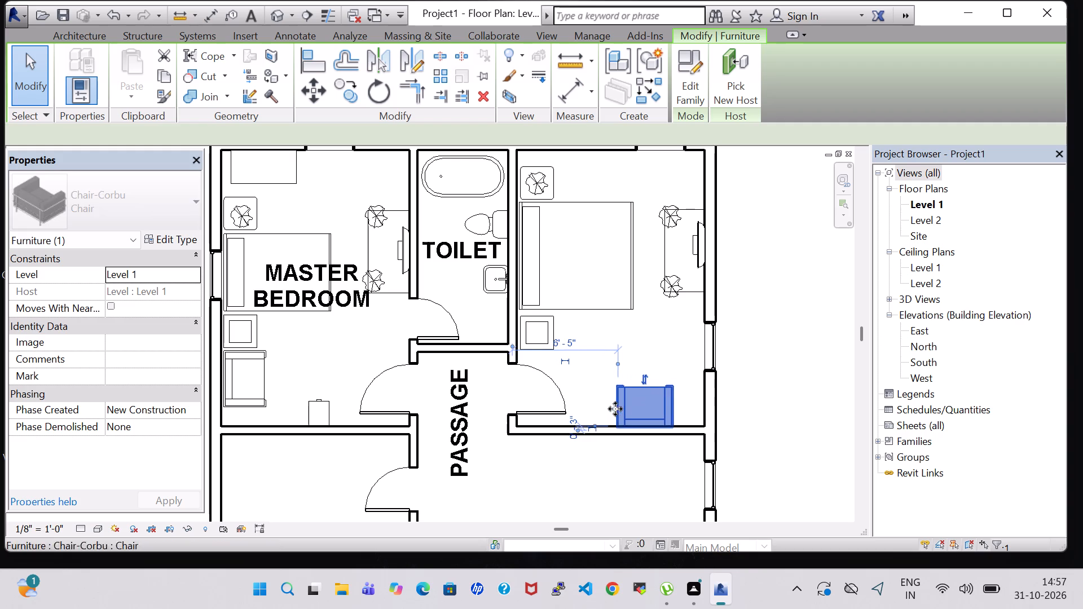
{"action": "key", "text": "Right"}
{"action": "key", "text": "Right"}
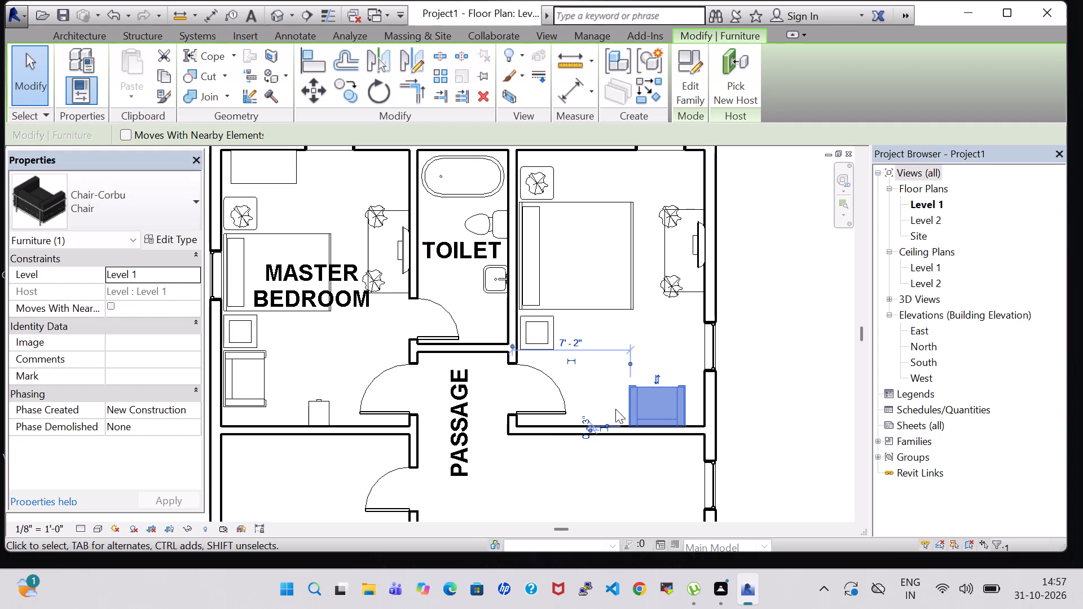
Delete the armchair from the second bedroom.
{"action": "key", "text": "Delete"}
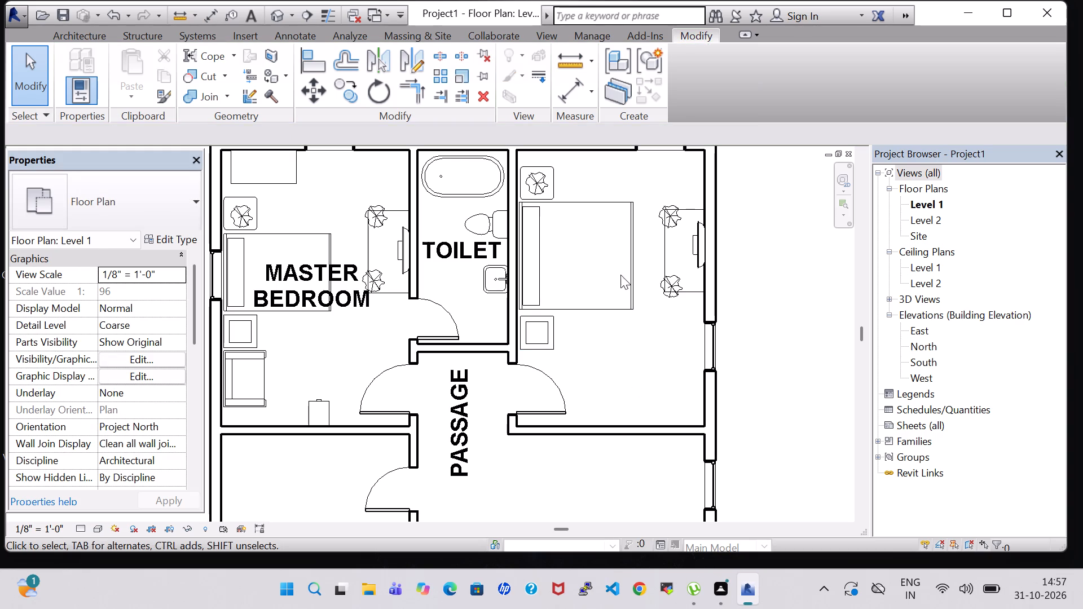
Place a Chair-Corbu matching the master bedroom's in the second bedroom's exterior corner opposite the door, about 7'-11" from the toilet-side partition.
{"action": "left_click", "coordinate": [246, 374]}
{"action": "right_click", "coordinate": [246, 374]}
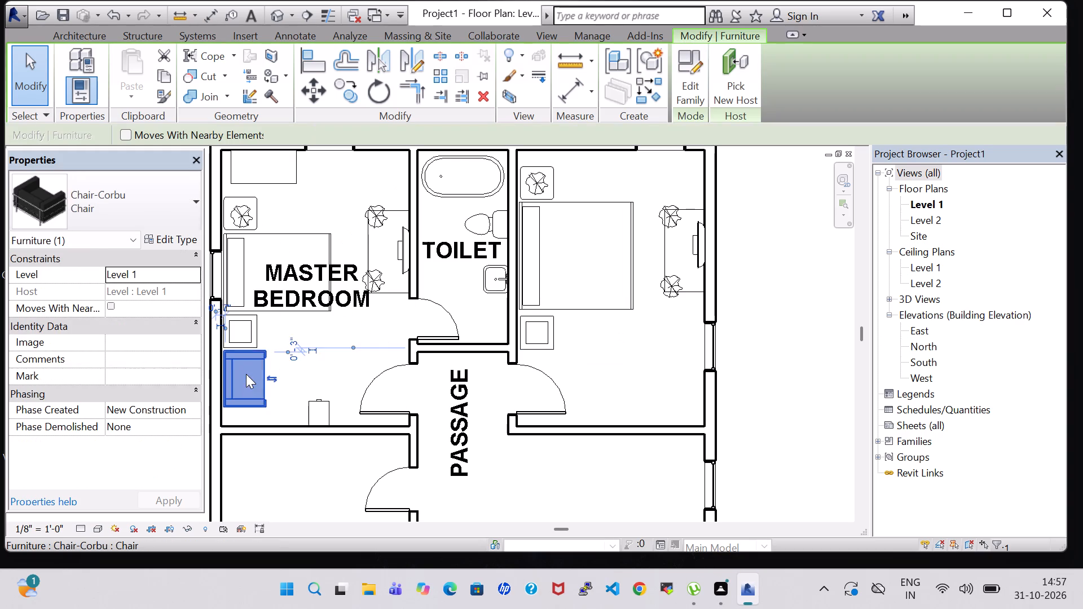
{"action": "left_click", "coordinate": [356, 305]}
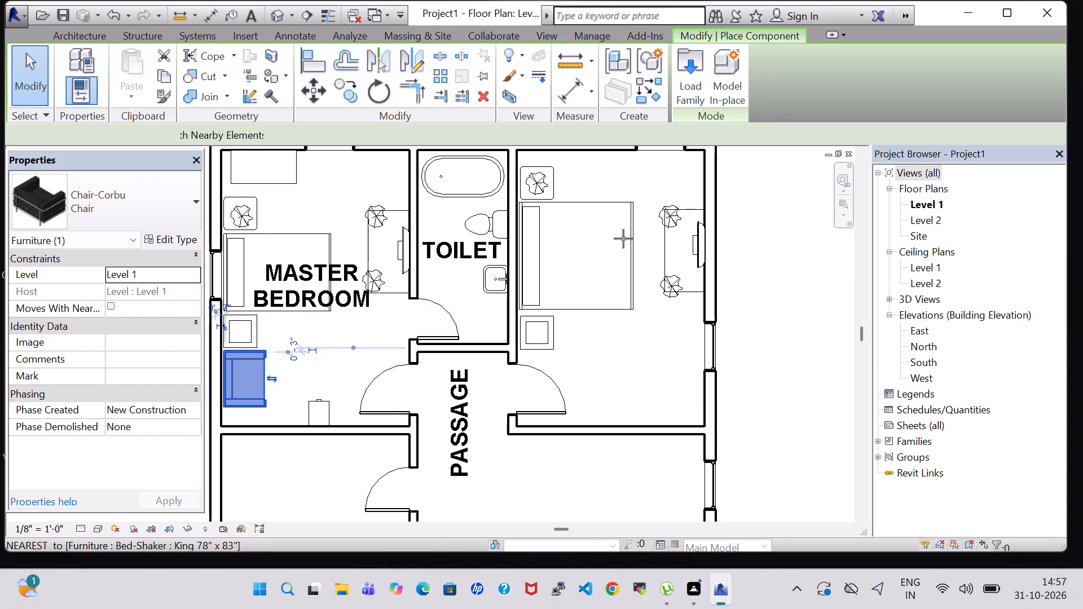
{"action": "scroll", "coordinate": [614, 181], "scroll_direction": "up", "scroll_amount": 3}
{"action": "middle_click_drag", "start_coordinate": [614, 181], "coordinate": [616, 317]}
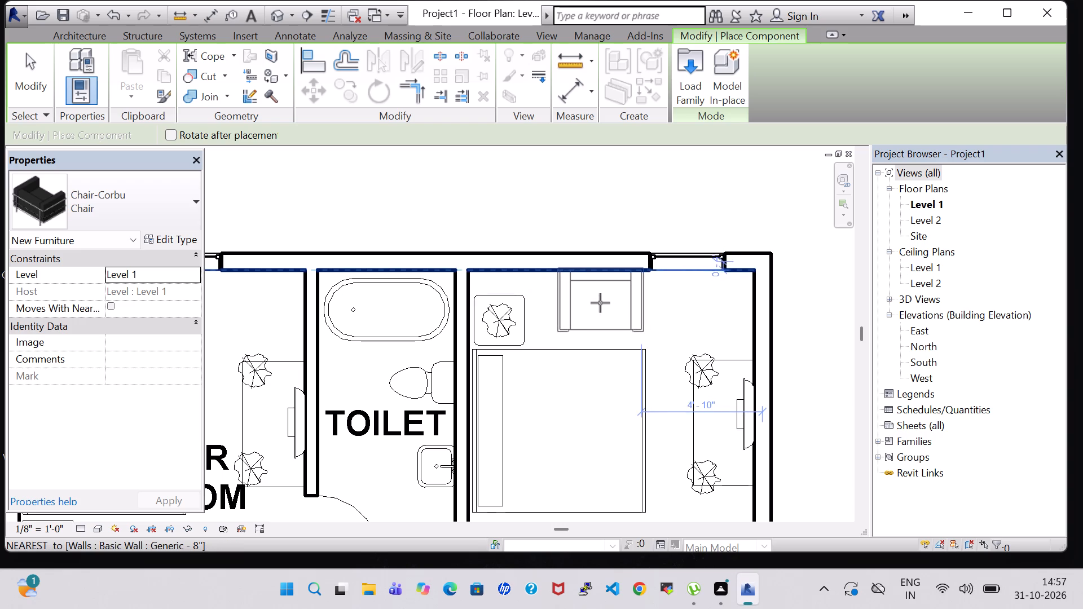
{"action": "scroll", "coordinate": [631, 486], "scroll_direction": "down", "scroll_amount": 4}
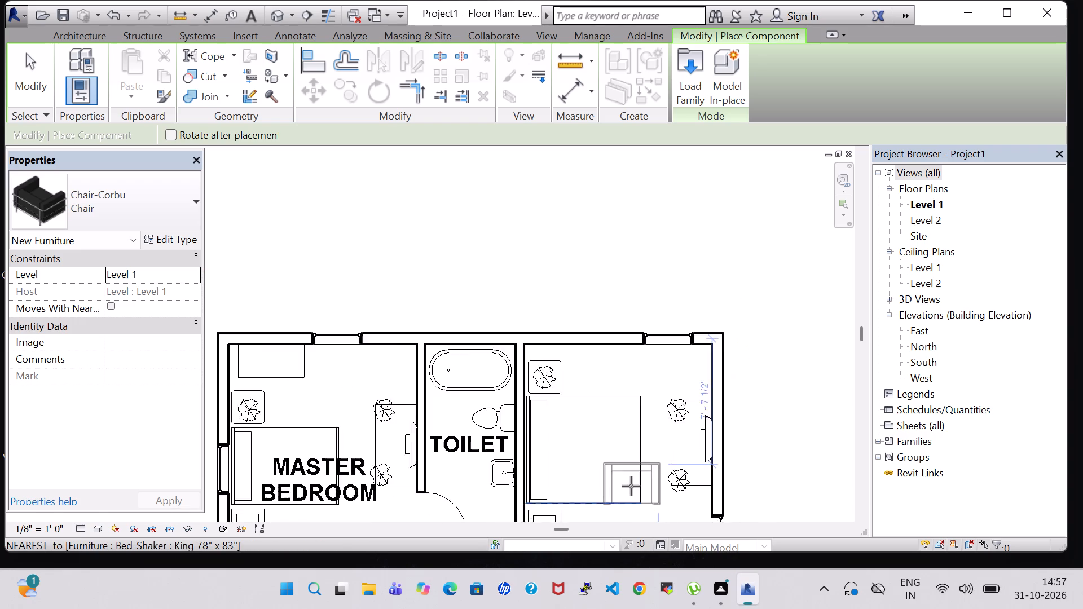
{"action": "middle_click_drag", "start_coordinate": [631, 486], "coordinate": [633, 323]}
{"action": "key", "text": "space"}
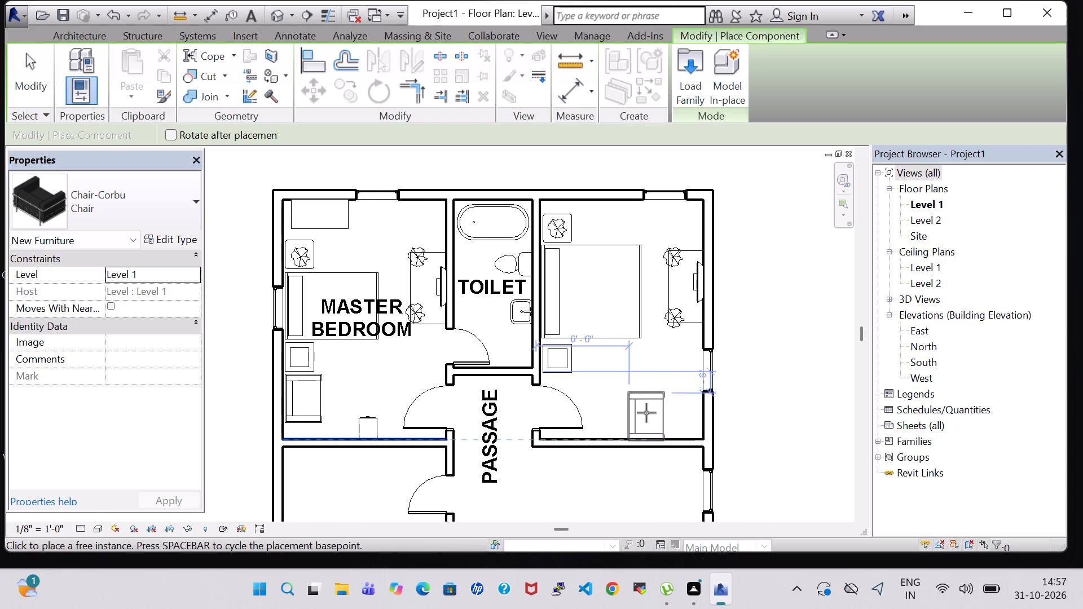
{"action": "key", "text": "space"}
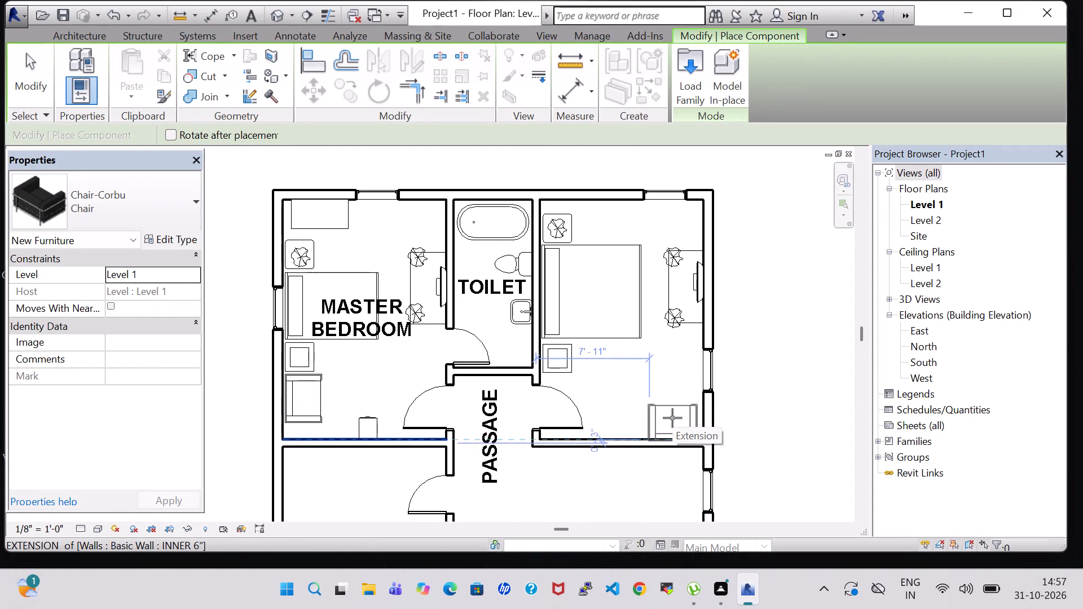
{"action": "left_click", "coordinate": [672, 418]}
{"action": "key", "text": "Escape"}
{"action": "key", "text": "Escape"}
Nudge the second bedroom's armchair slightly away from the interior wall behind it.
{"action": "left_click", "coordinate": [672, 413]}
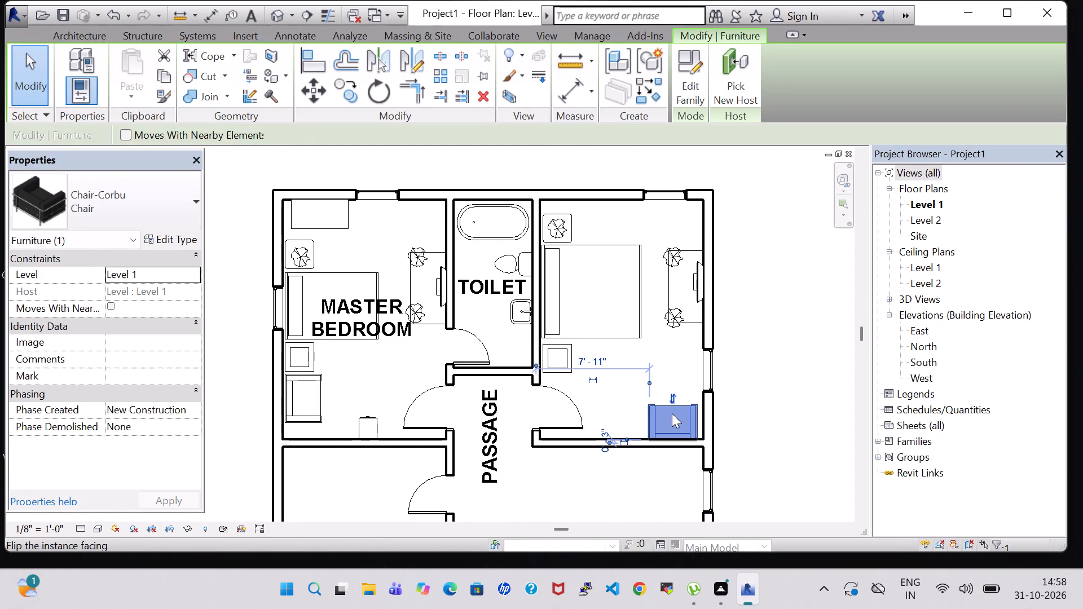
{"action": "key", "text": "Up"}
{"action": "key", "text": "Up"}
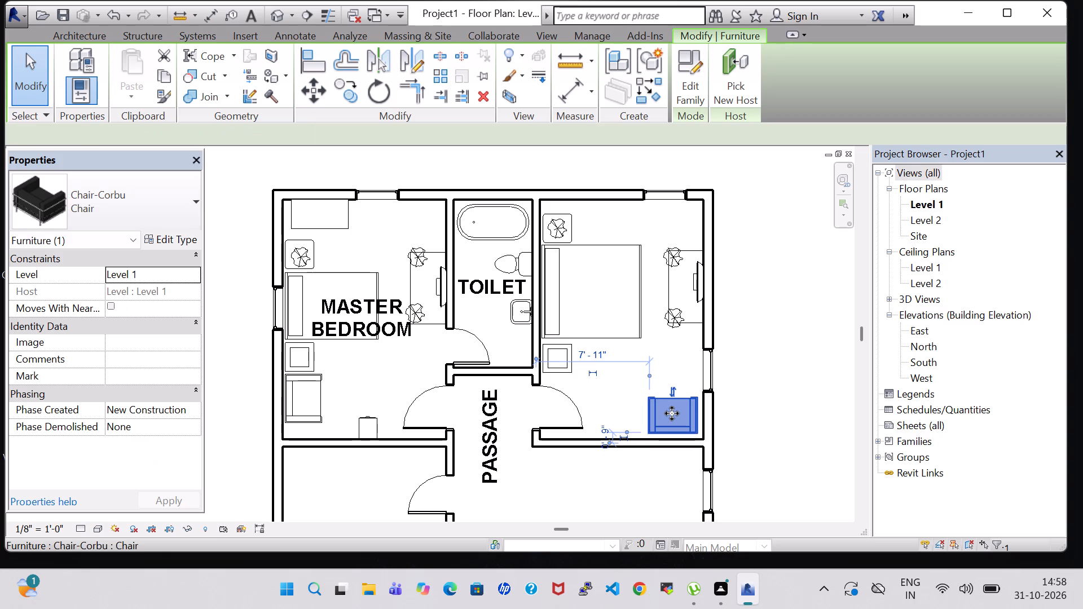
{"action": "left_click", "coordinate": [618, 372]}
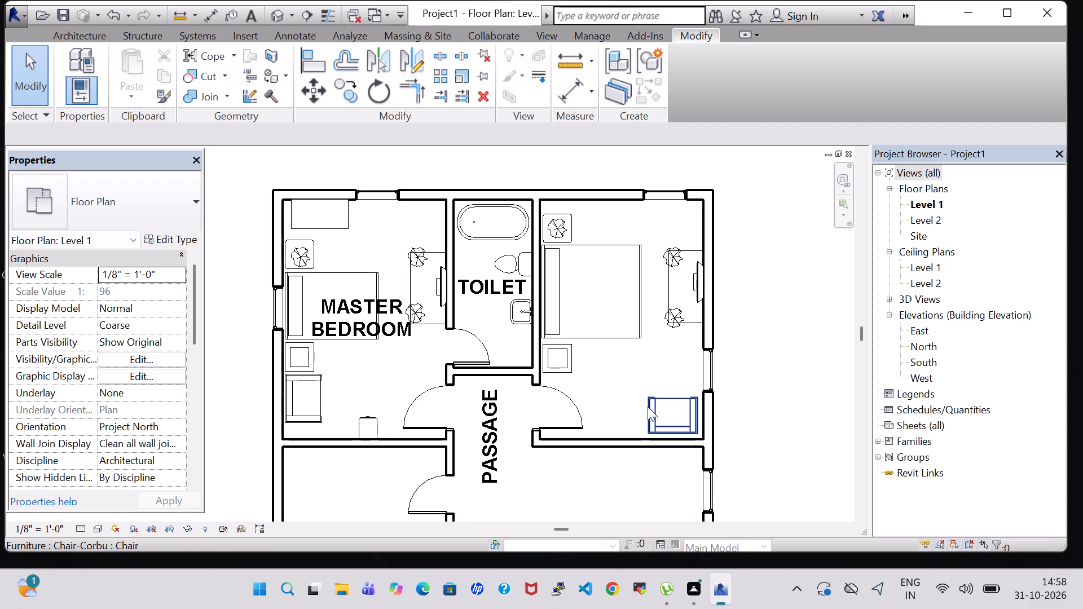
Place a Cabinet-File 2 Drawer 15" x 18" against the second bedroom's interior wall, between the door and the armchair.
{"action": "left_click", "coordinate": [365, 418]}
{"action": "right_click", "coordinate": [365, 418]}
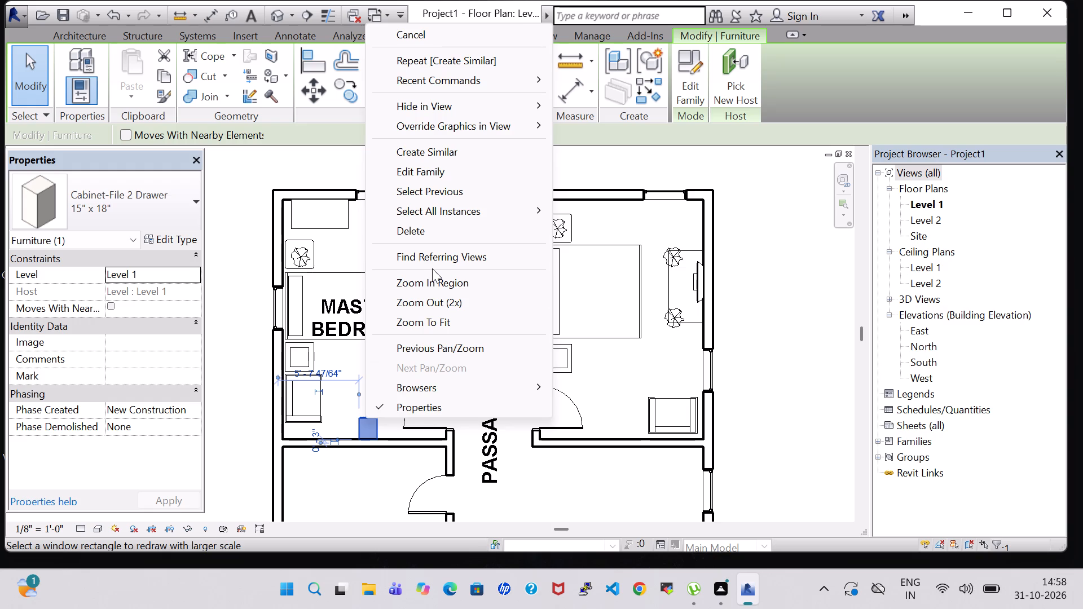
{"action": "left_click", "coordinate": [456, 157]}
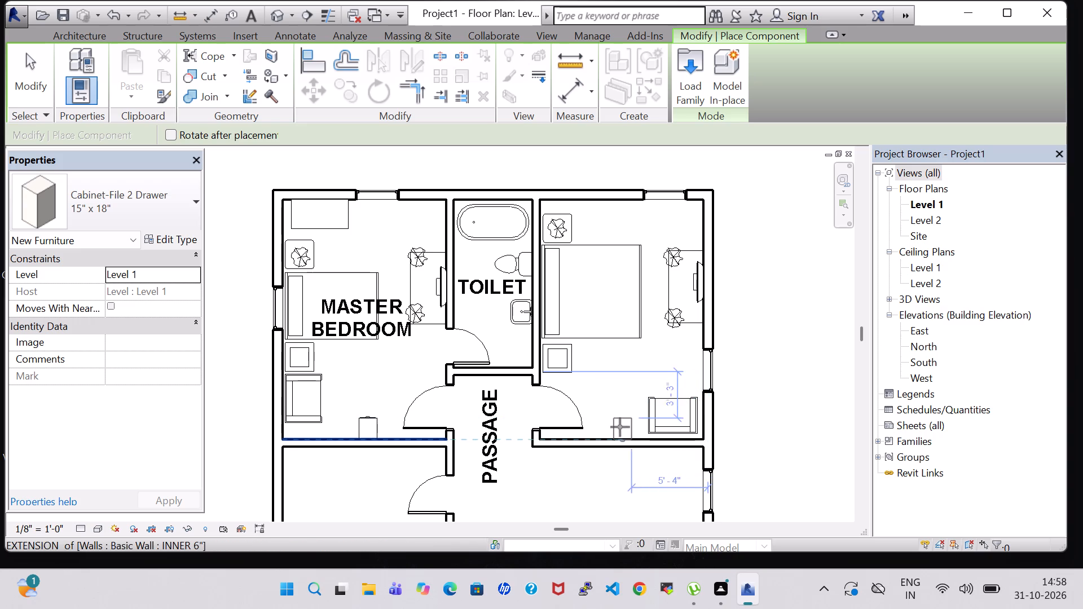
{"action": "key", "text": "space"}
{"action": "key", "text": "space"}
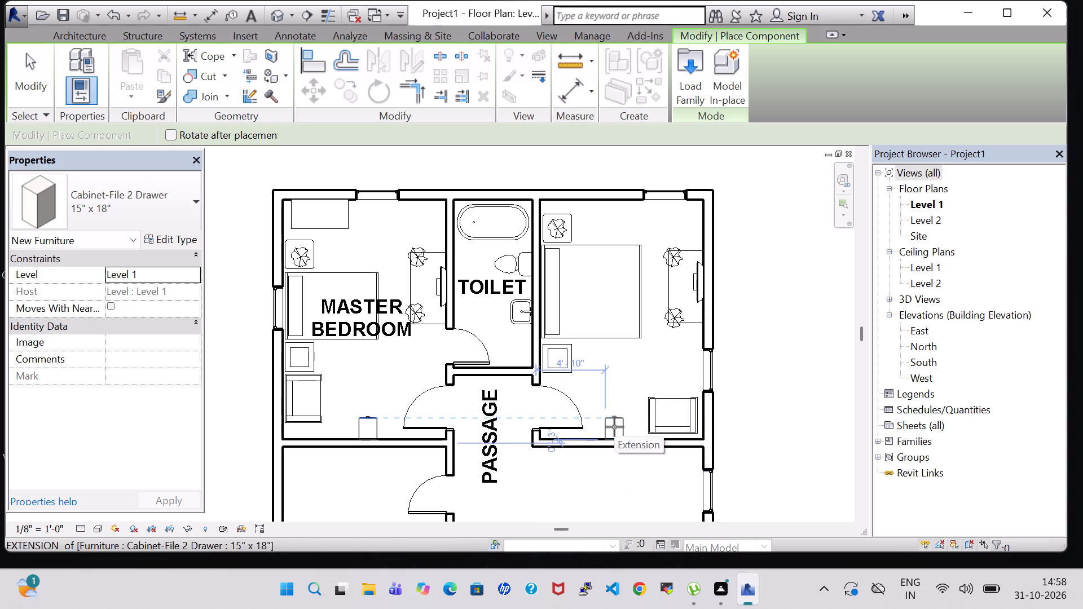
{"action": "left_click", "coordinate": [618, 427]}
{"action": "key", "text": "Escape"}
{"action": "key", "text": "Escape"}
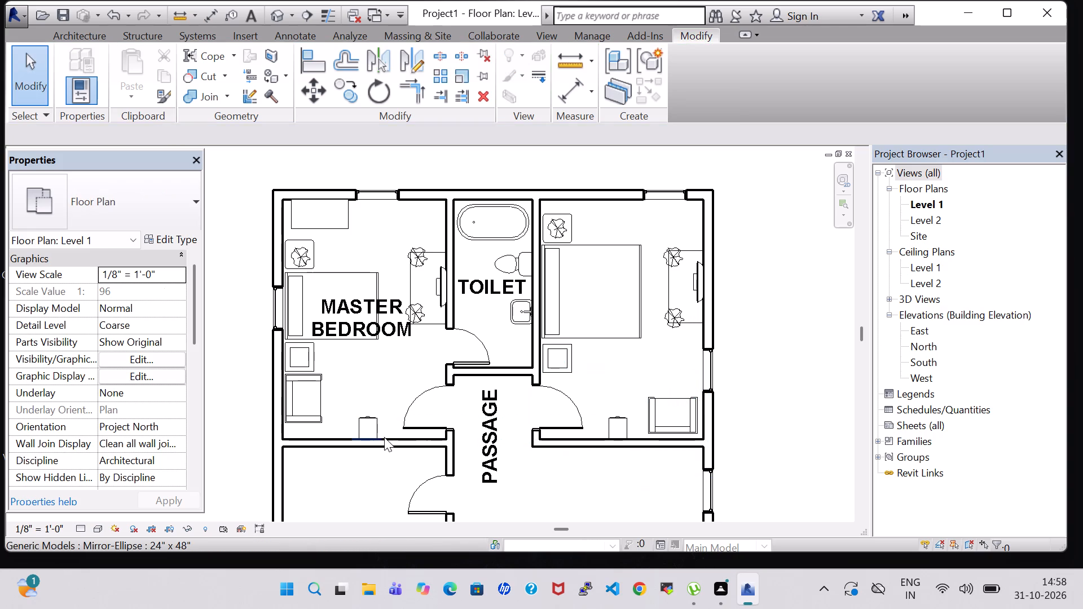
Place a Mirror-Ellipse 24" x 48" on the wall behind the second bedroom's cabinet, centred about 5'-8" from the passage-side partition.
{"action": "left_click", "coordinate": [365, 438]}
{"action": "right_click", "coordinate": [365, 438]}
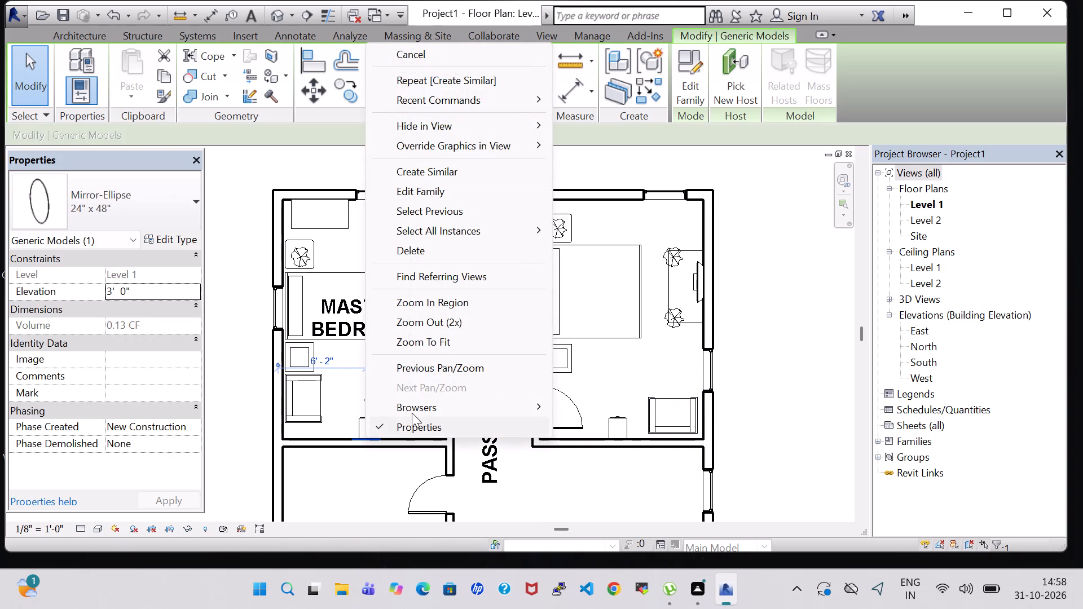
{"action": "left_click", "coordinate": [457, 164]}
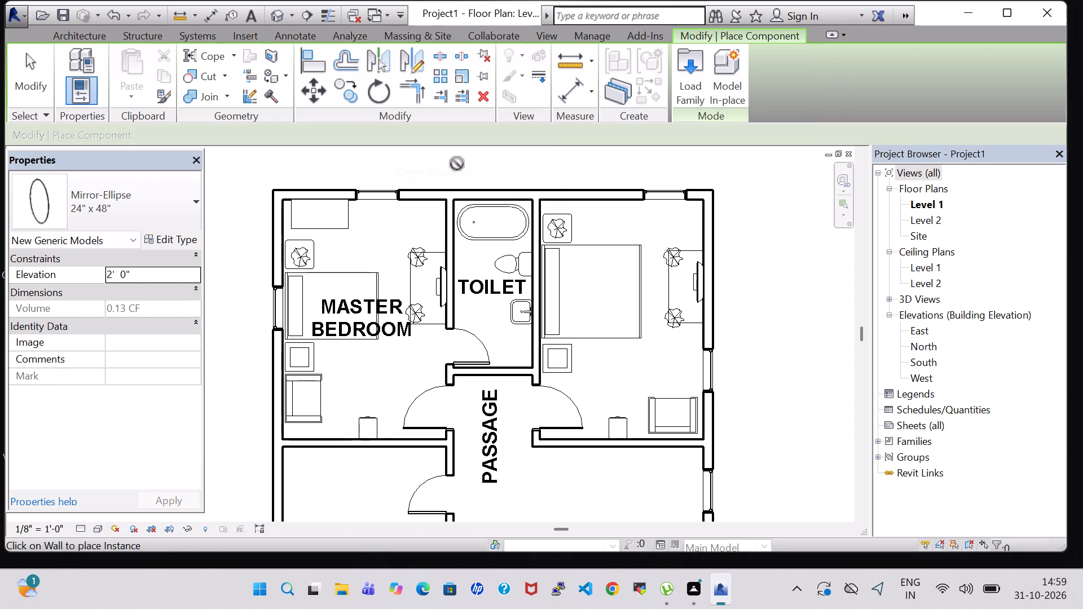
{"action": "scroll", "coordinate": [617, 437], "scroll_direction": "up", "scroll_amount": 3}
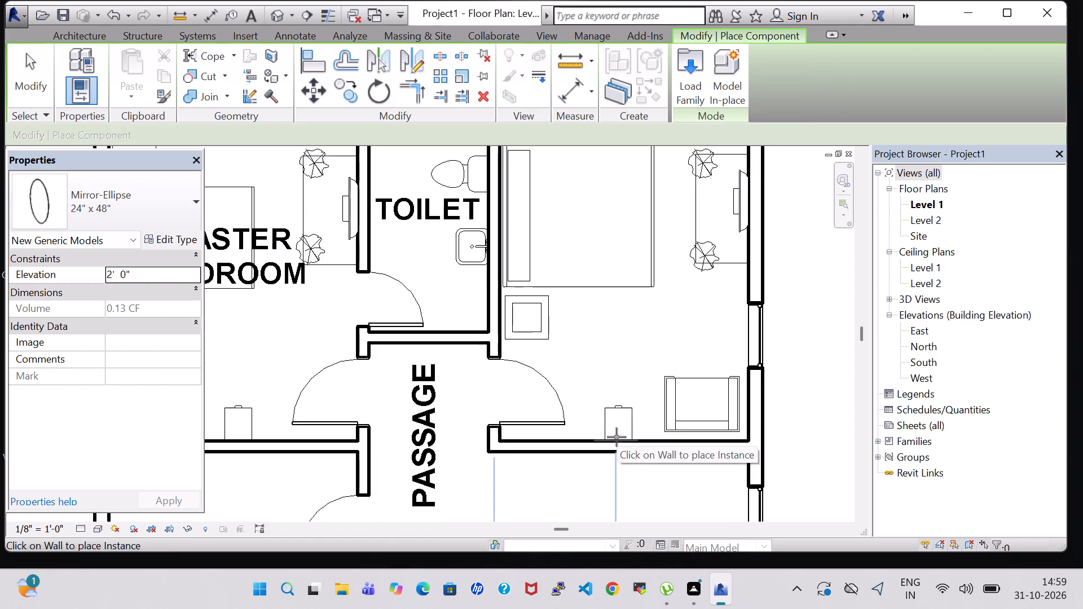
{"action": "scroll", "coordinate": [617, 437], "scroll_direction": "up", "scroll_amount": 6}
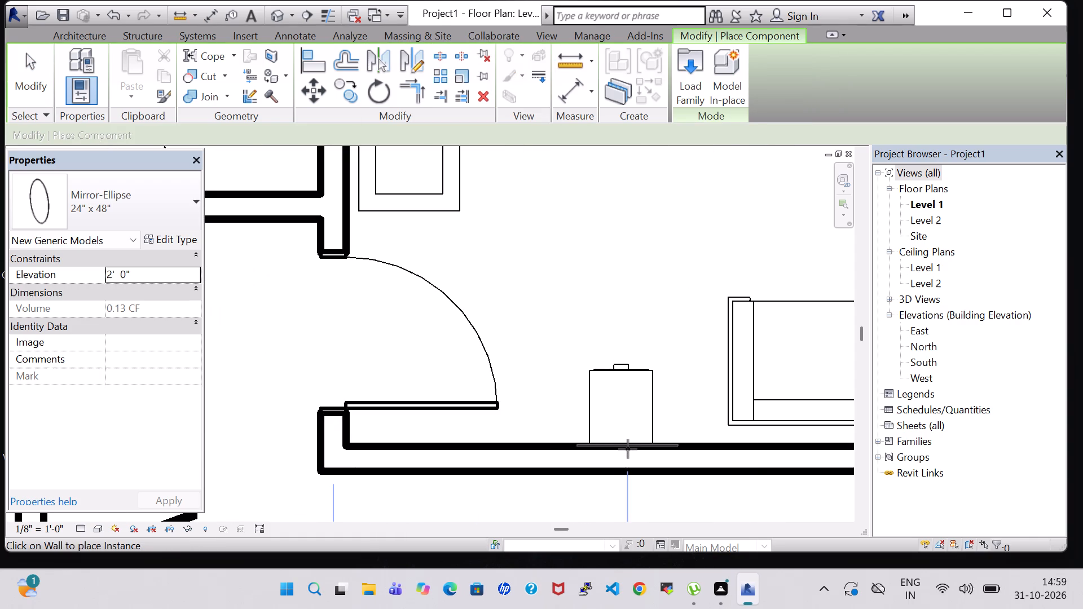
{"action": "left_click", "coordinate": [618, 449]}
{"action": "key", "text": "Escape"}
{"action": "key", "text": "Escape"}
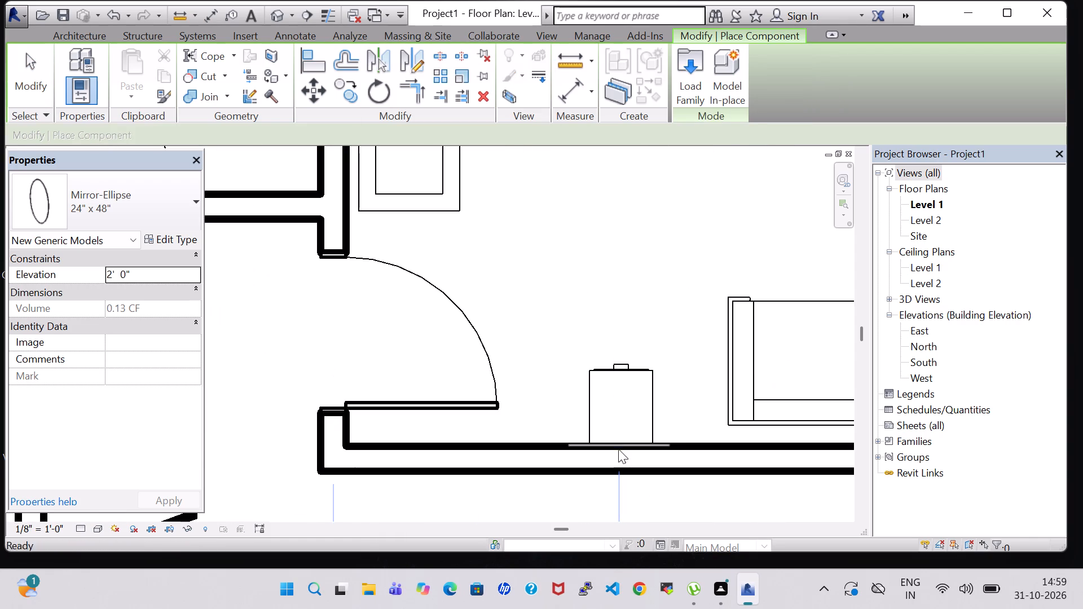
Set the elevation of the elliptical mirror behind the second bedroom's cabinet to 3' 0".
{"action": "left_click", "coordinate": [578, 445]}
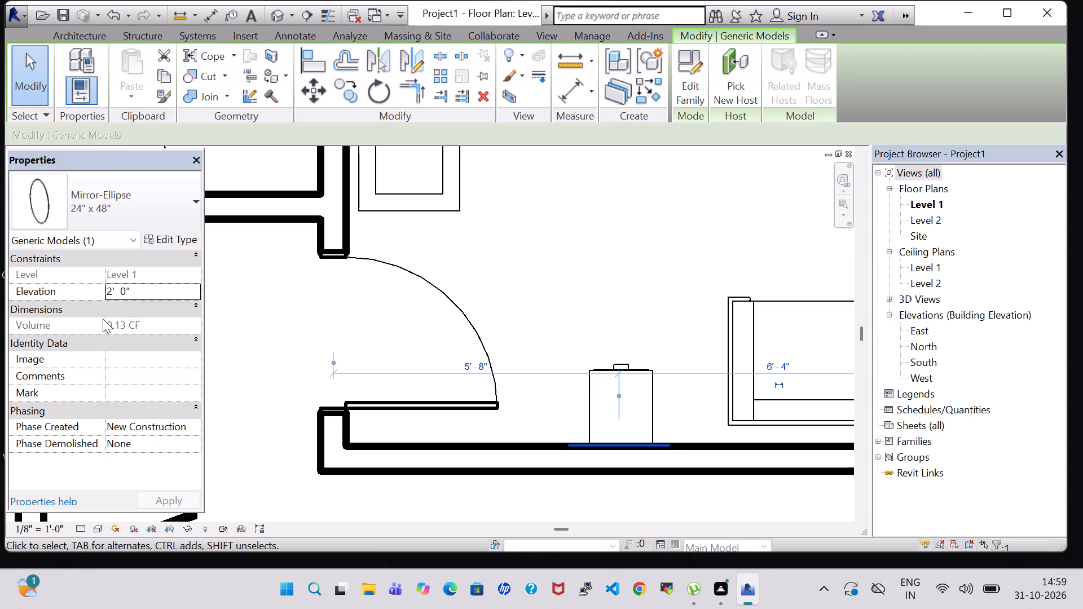
{"action": "left_click", "coordinate": [111, 293]}
{"action": "left_click", "coordinate": [111, 293]}
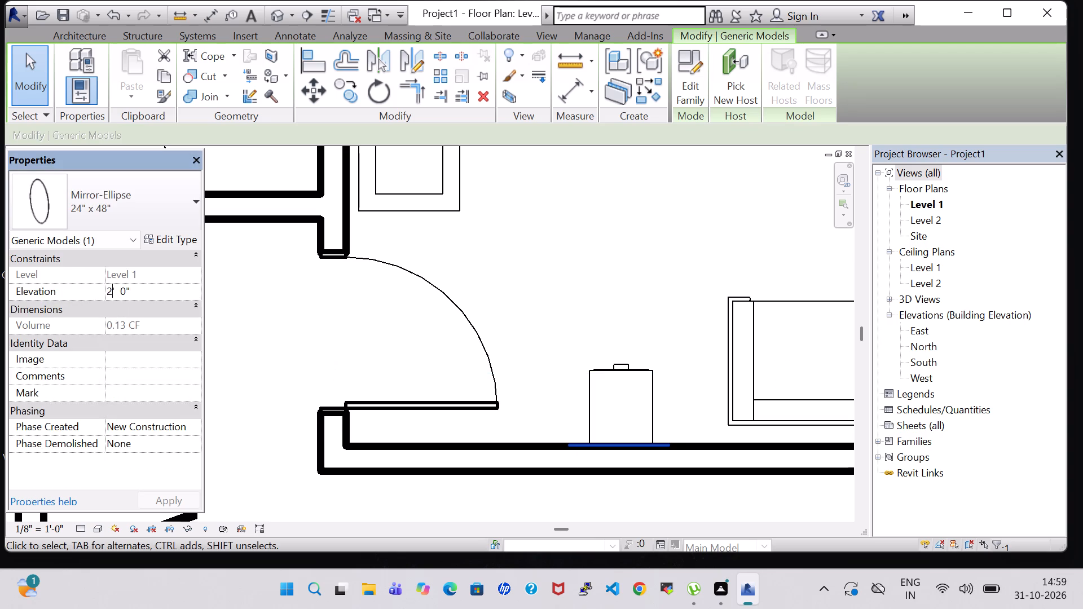
{"action": "key", "text": "BackSpace"}
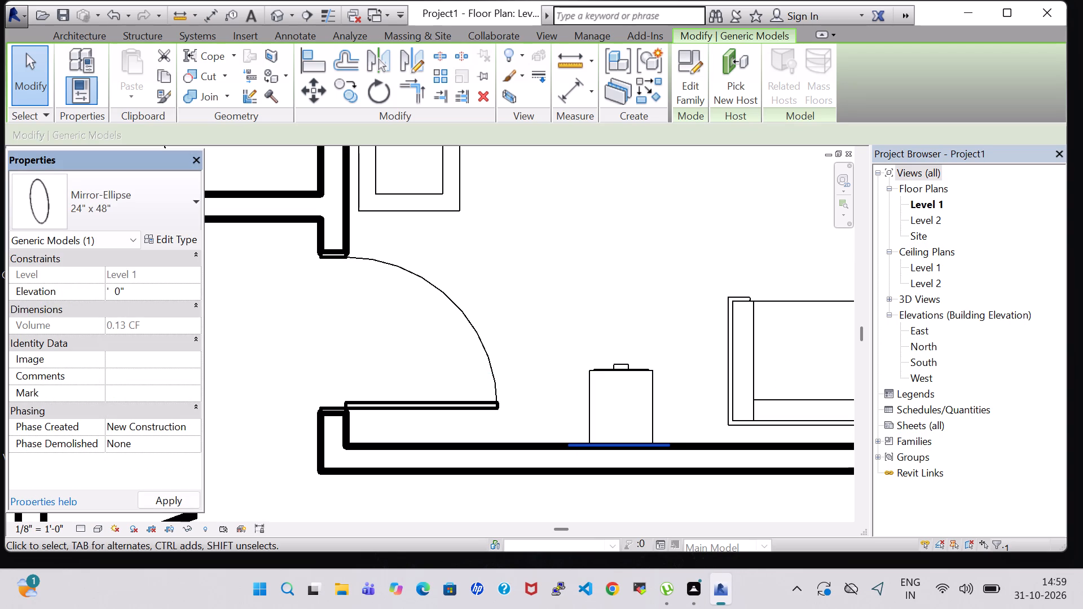
{"action": "key", "text": "3"}
{"action": "left_click", "coordinate": [179, 495]}
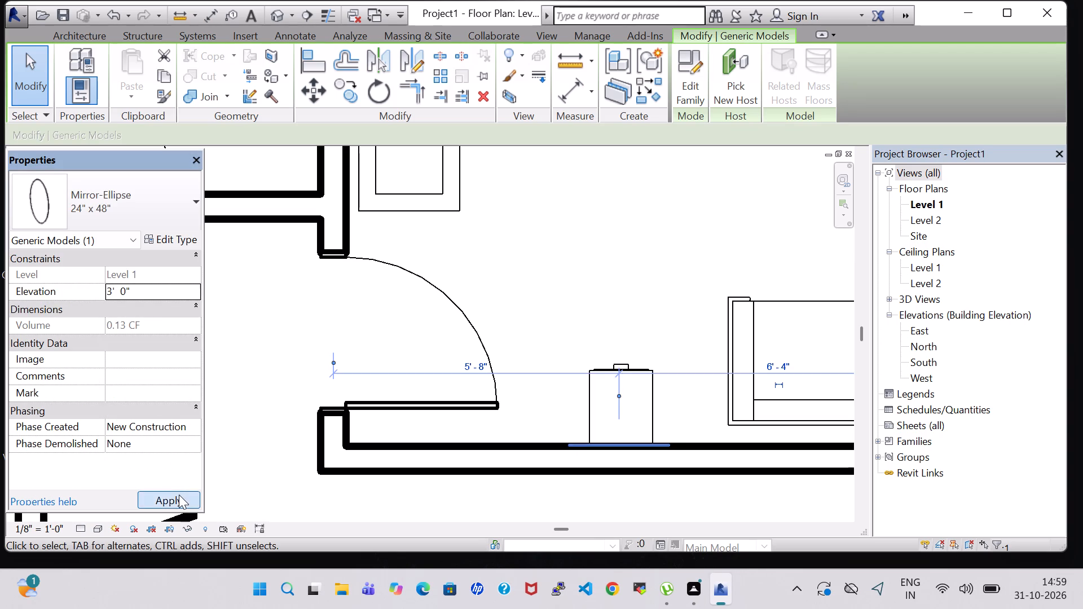
{"action": "left_click", "coordinate": [614, 285]}
Place a Dresser 48" x 72" x 24" matching the master bedroom's against the second bedroom's window wall, about 5'-0" from the exterior side wall.
{"action": "scroll", "coordinate": [614, 285], "scroll_direction": "down", "scroll_amount": 1}
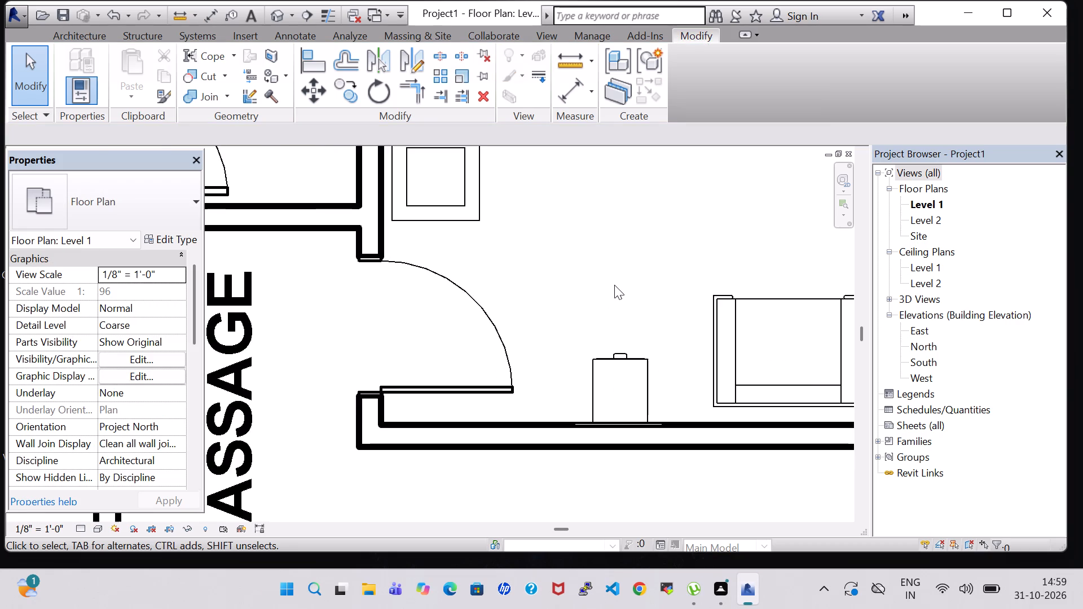
{"action": "scroll", "coordinate": [614, 285], "scroll_direction": "down", "scroll_amount": 7}
{"action": "middle_click_drag", "start_coordinate": [614, 281], "coordinate": [505, 385]}
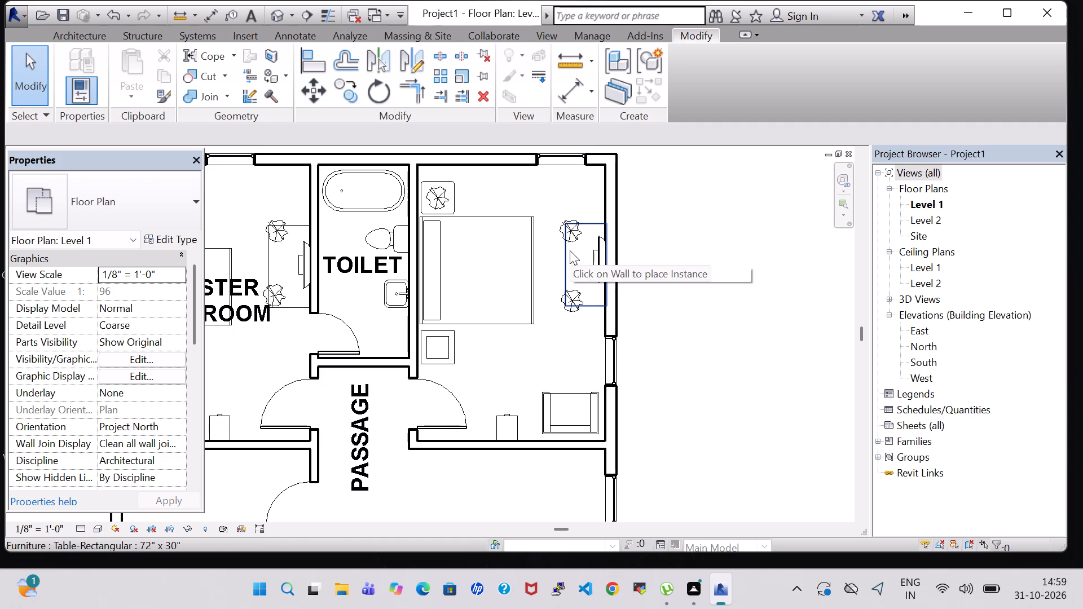
{"action": "middle_click_drag", "start_coordinate": [364, 302], "coordinate": [574, 333]}
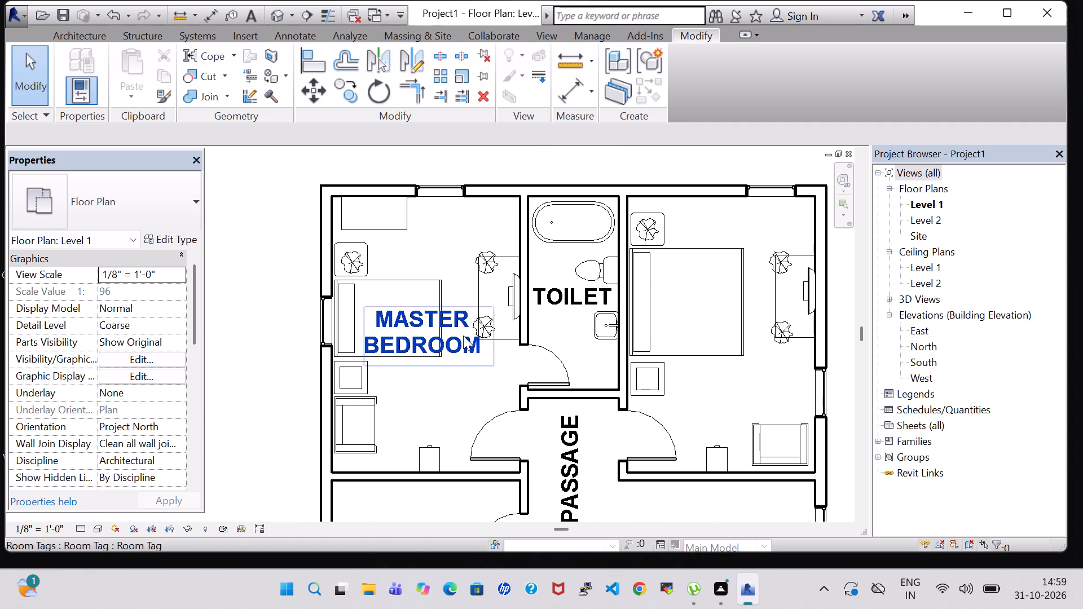
{"action": "left_click", "coordinate": [387, 231]}
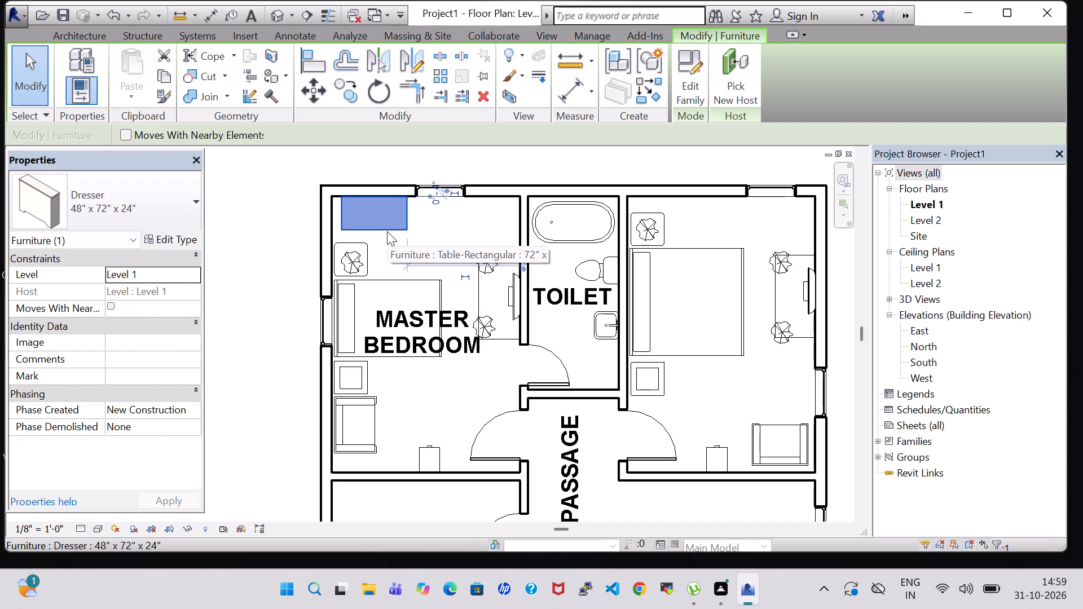
{"action": "right_click", "coordinate": [372, 226]}
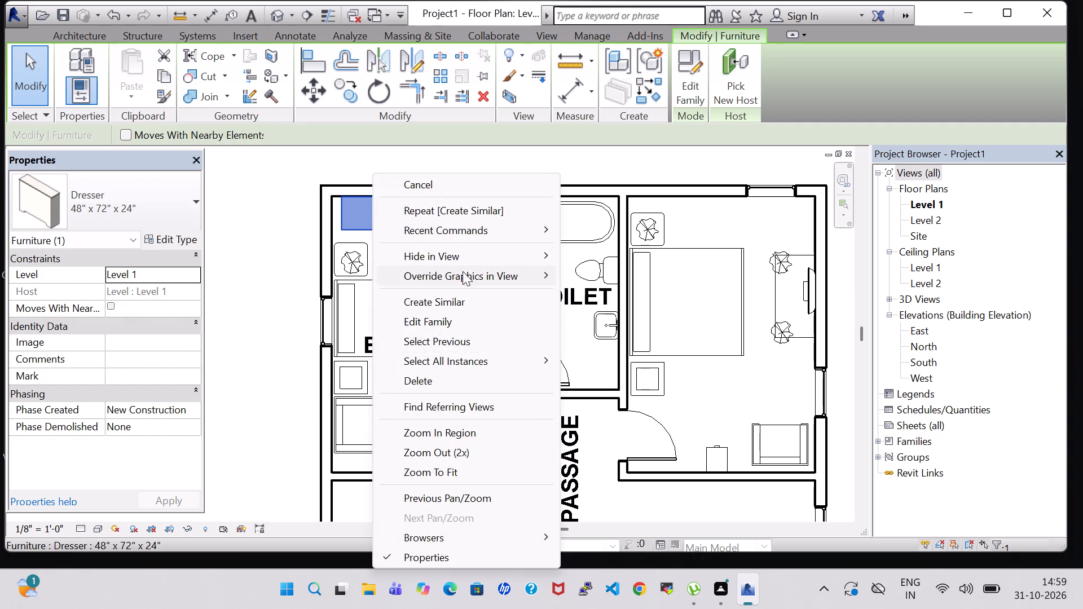
{"action": "left_click", "coordinate": [468, 298]}
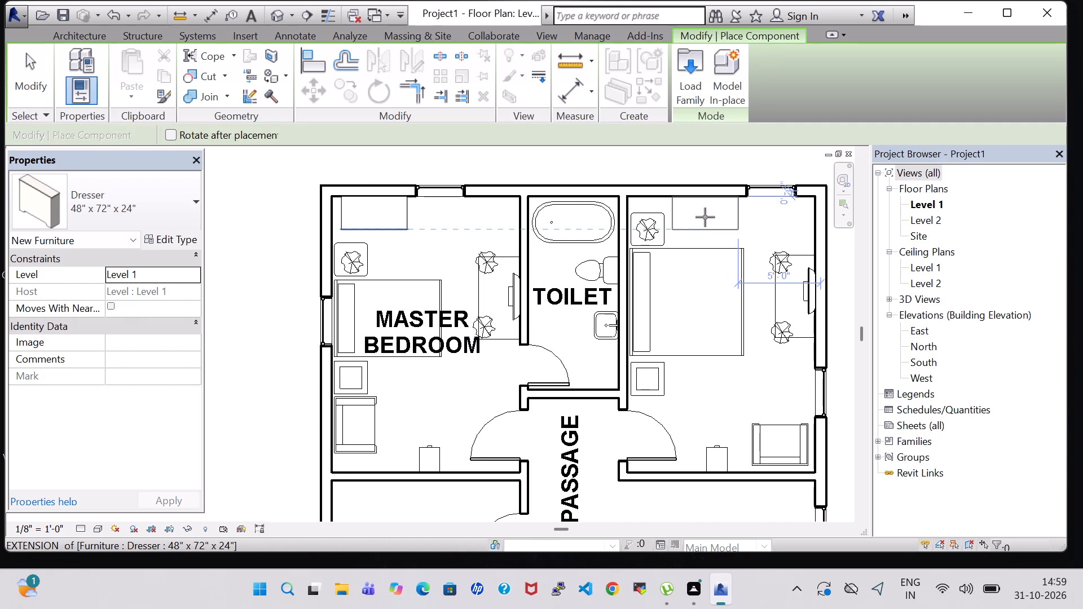
{"action": "scroll", "coordinate": [705, 217], "scroll_direction": "up", "scroll_amount": 4}
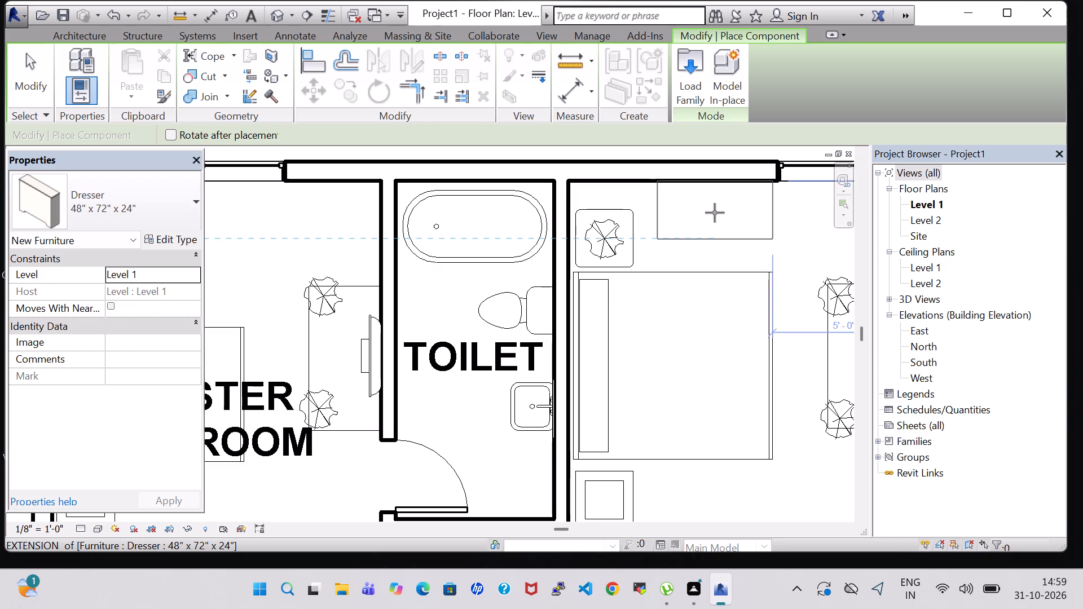
{"action": "left_click", "coordinate": [715, 213]}
{"action": "key", "text": "Escape"}
{"action": "key", "text": "Escape"}
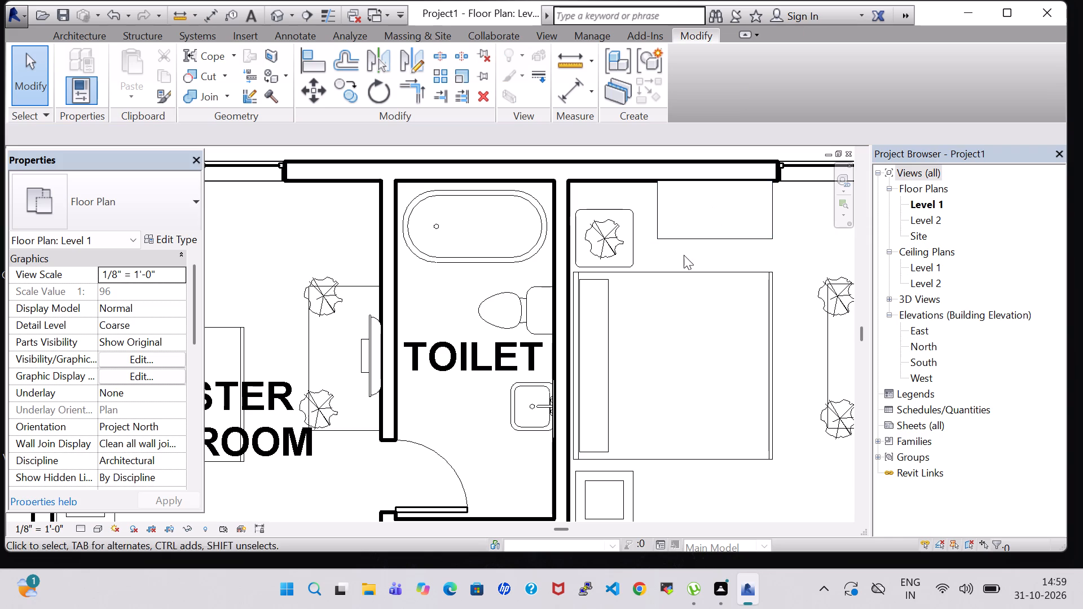
Nudge the second bedroom's king bed away from the dresser until it sits about 4'-0" from the wall behind the dresser.
{"action": "scroll", "coordinate": [682, 269], "scroll_direction": "down", "scroll_amount": 1}
{"action": "left_click", "coordinate": [682, 269]}
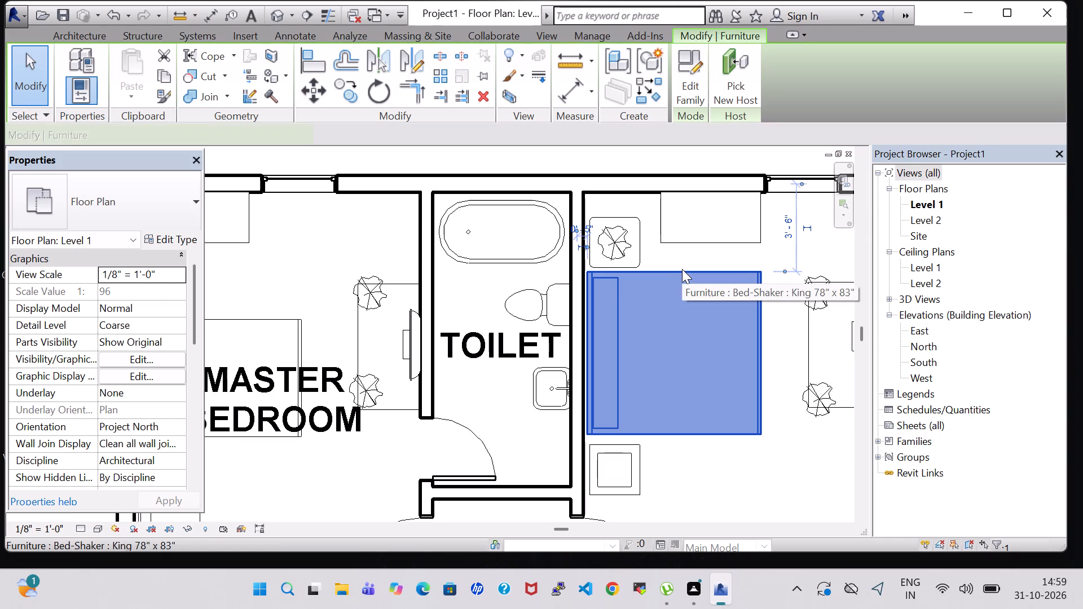
{"action": "key", "text": "Down"}
{"action": "key", "text": "Down"}
{"action": "key", "text": "Down"}
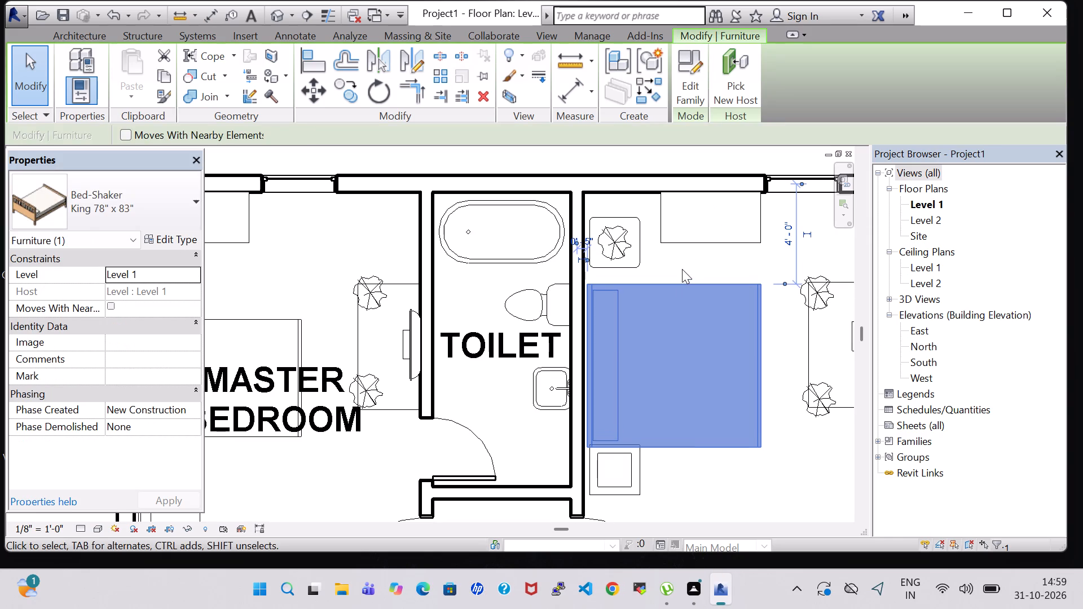
Nudge the second bedroom's 24" coffee table clear of the shifted bed, towards the passage side.
{"action": "left_click", "coordinate": [614, 484]}
{"action": "key", "text": "Down"}
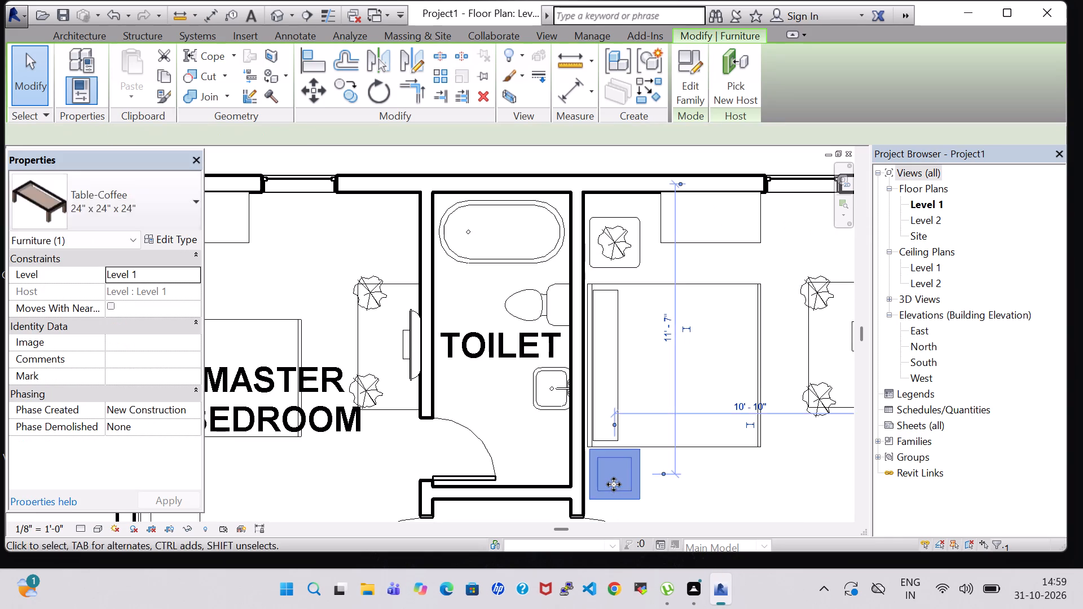
{"action": "key", "text": "Down"}
{"action": "left_click", "coordinate": [703, 489]}
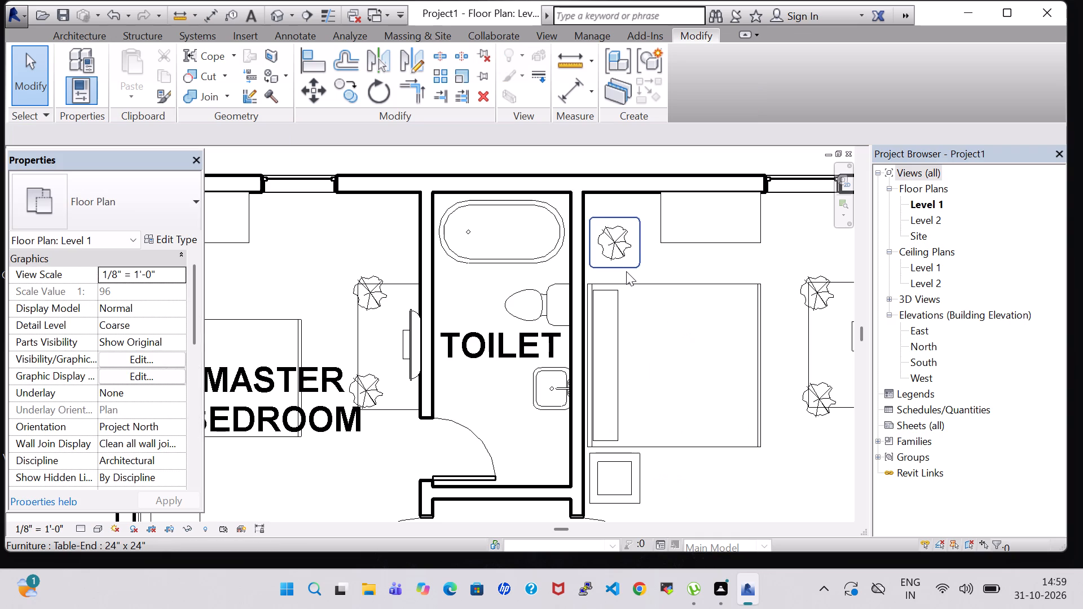
Nudge the second bedroom's end table towards the bed, to about 1'-10" from the exterior wall behind the dresser.
{"action": "left_click", "coordinate": [626, 271]}
{"action": "key", "text": "Down"}
{"action": "key", "text": "Down"}
{"action": "key", "text": "Down"}
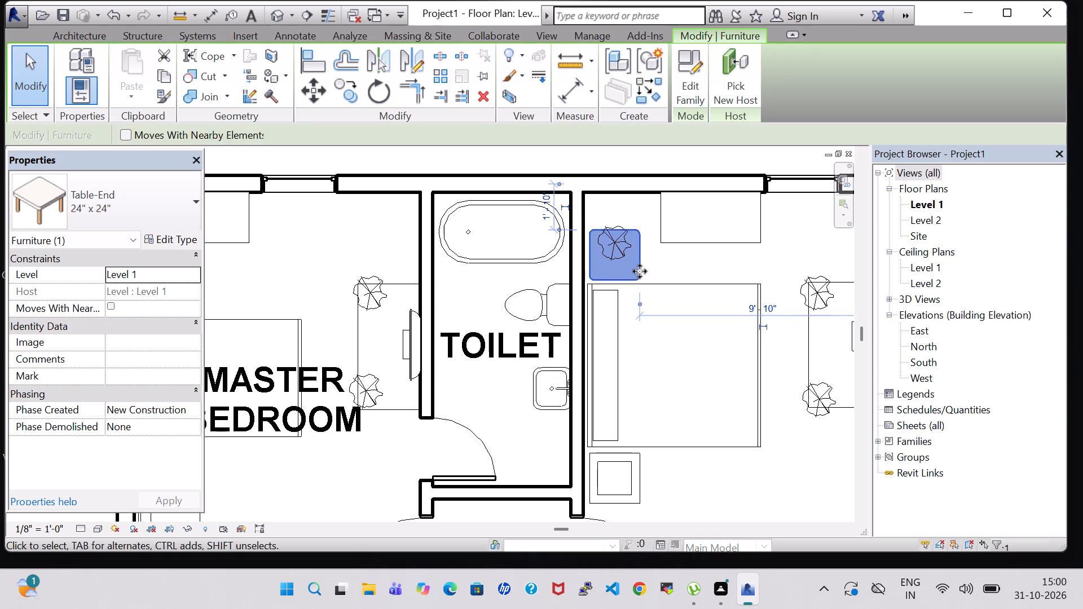
{"action": "left_click", "coordinate": [666, 271]}
Nudge the Agave plant back onto the centre of the second bedroom's end table, about 2'-10" from the exterior wall.
{"action": "left_click", "coordinate": [612, 246]}
{"action": "key", "text": "Down"}
{"action": "key", "text": "Down"}
{"action": "key", "text": "Down"}
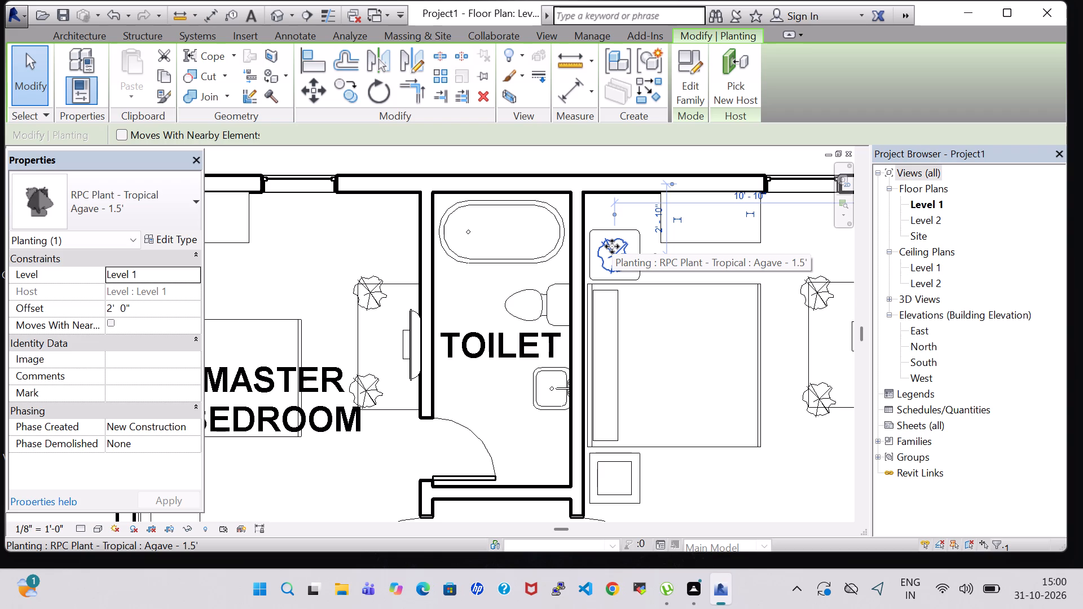
{"action": "left_click", "coordinate": [791, 466]}
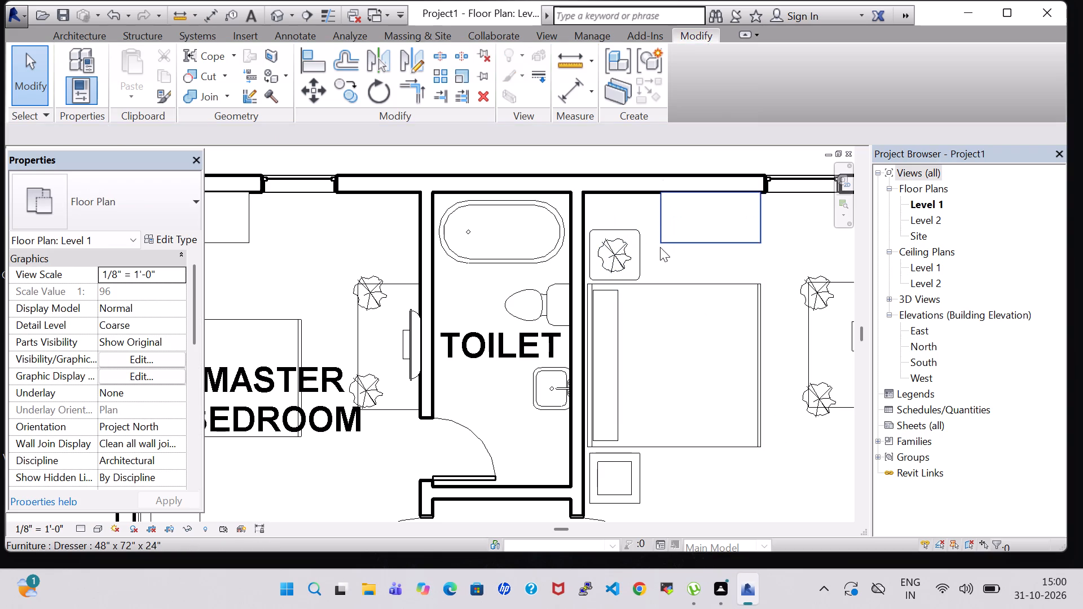
Open the default 3D view and save the project as Project124 in the desktop's work folder.
{"action": "scroll", "coordinate": [660, 247], "scroll_direction": "down", "scroll_amount": 2}
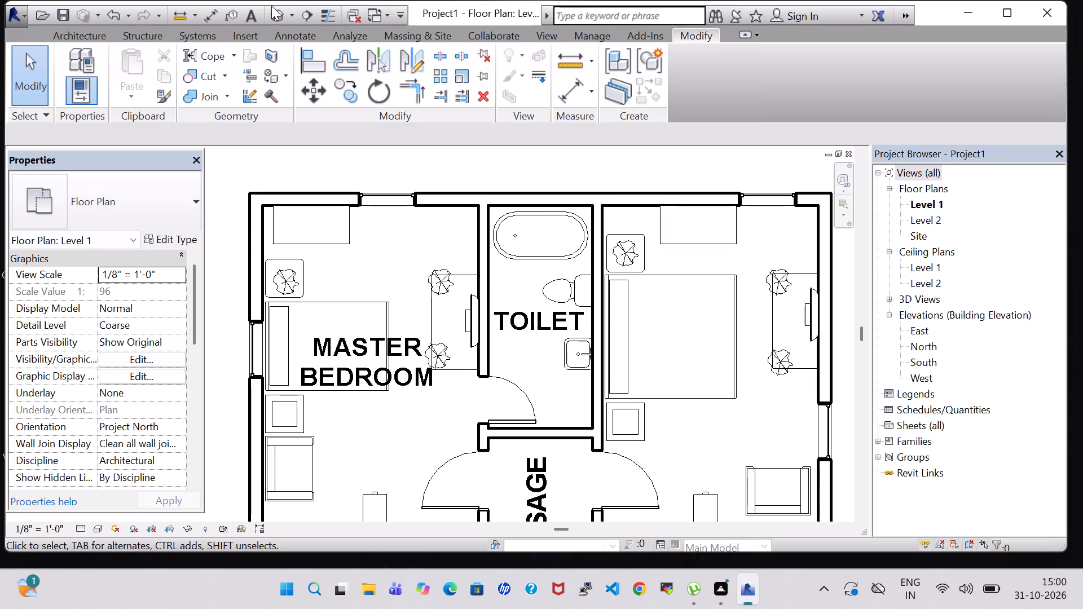
{"action": "left_click", "coordinate": [272, 11]}
{"action": "left_click", "coordinate": [487, 246]}
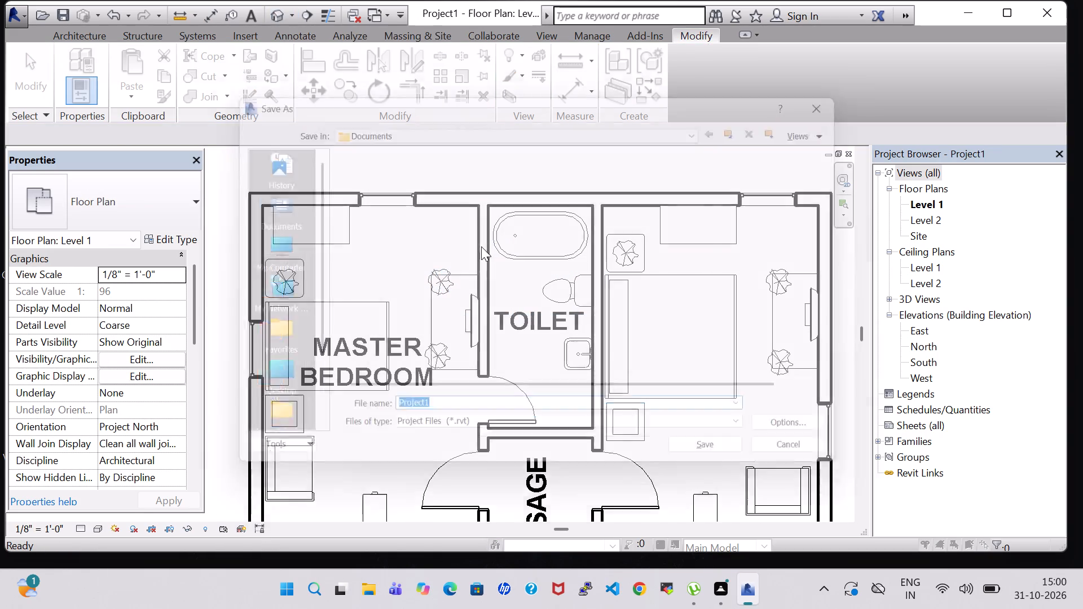
{"action": "left_click", "coordinate": [262, 378]}
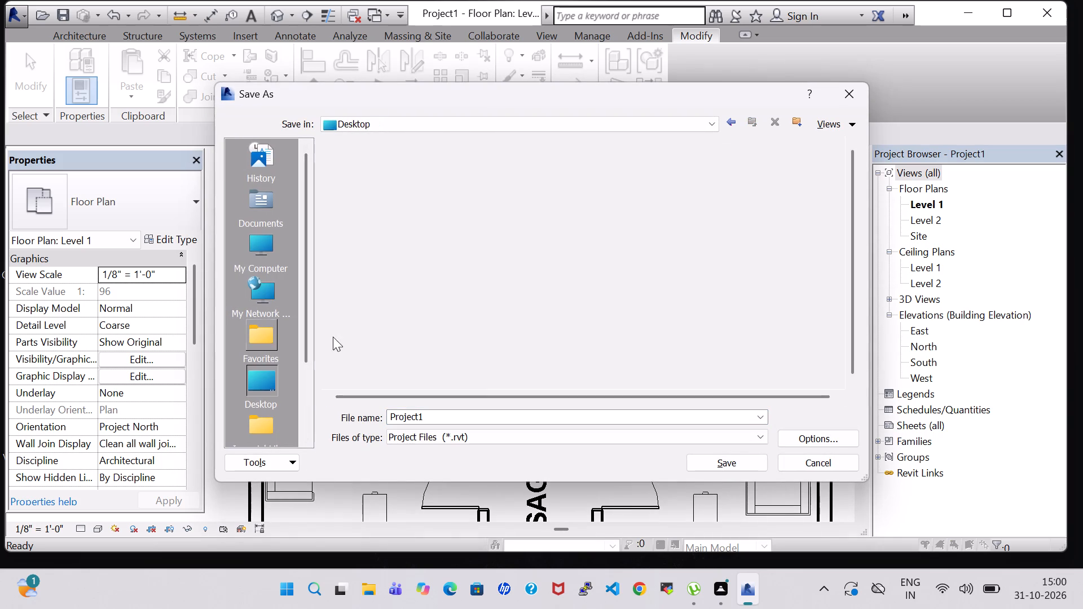
{"action": "scroll", "coordinate": [404, 287], "scroll_direction": "down", "scroll_amount": 4}
{"action": "double_click", "coordinate": [380, 274]}
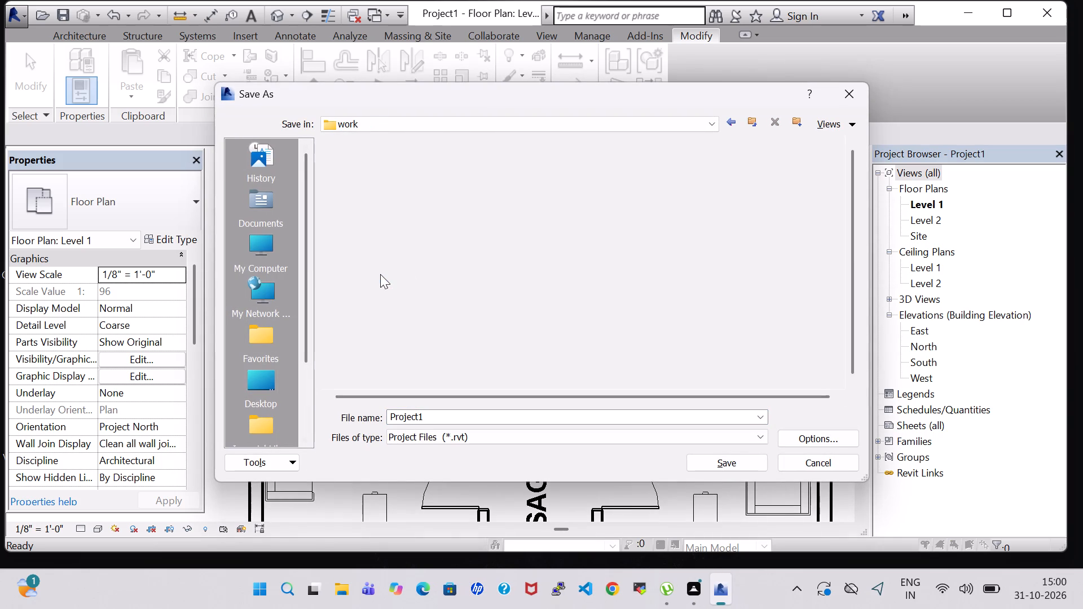
{"action": "left_click_drag", "start_coordinate": [850, 160], "coordinate": [857, 331]}
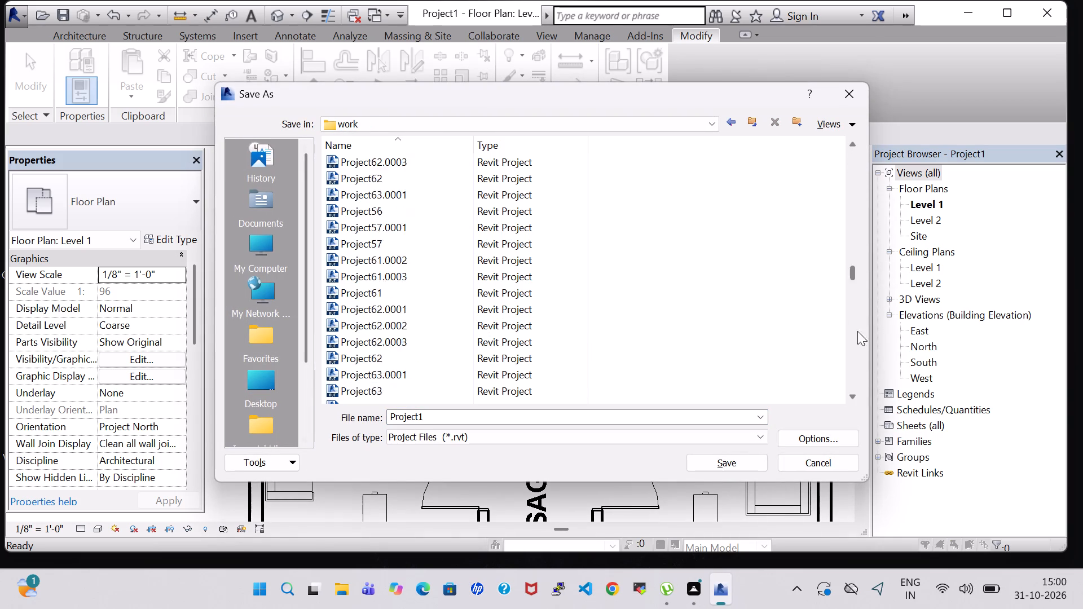
{"action": "left_click_drag", "start_coordinate": [857, 331], "coordinate": [844, 404]}
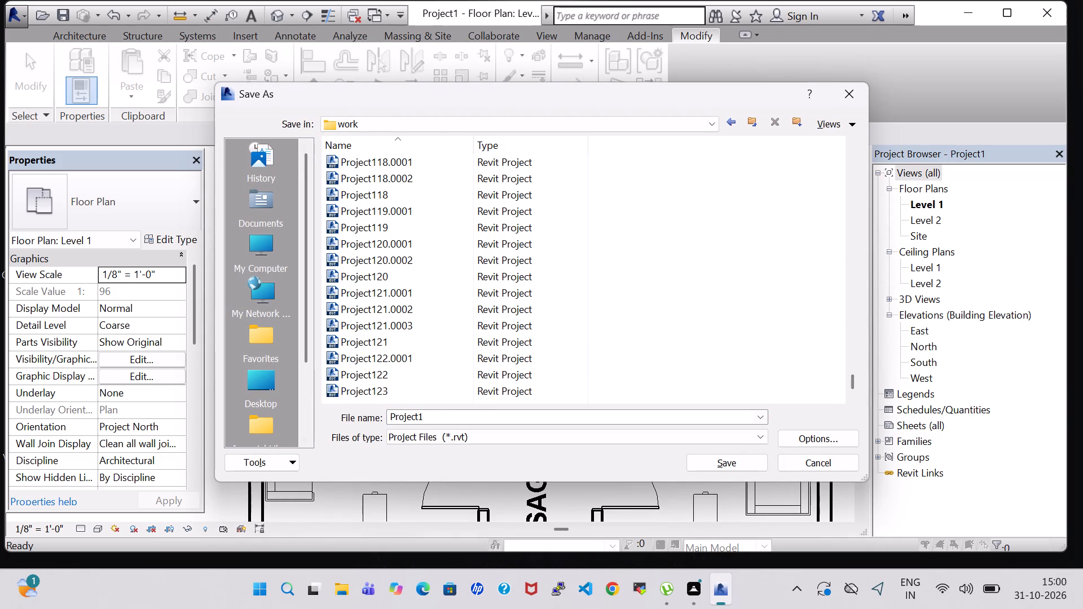
{"action": "left_click", "coordinate": [450, 418]}
{"action": "left_click", "coordinate": [426, 414]}
{"action": "key", "text": "2"}
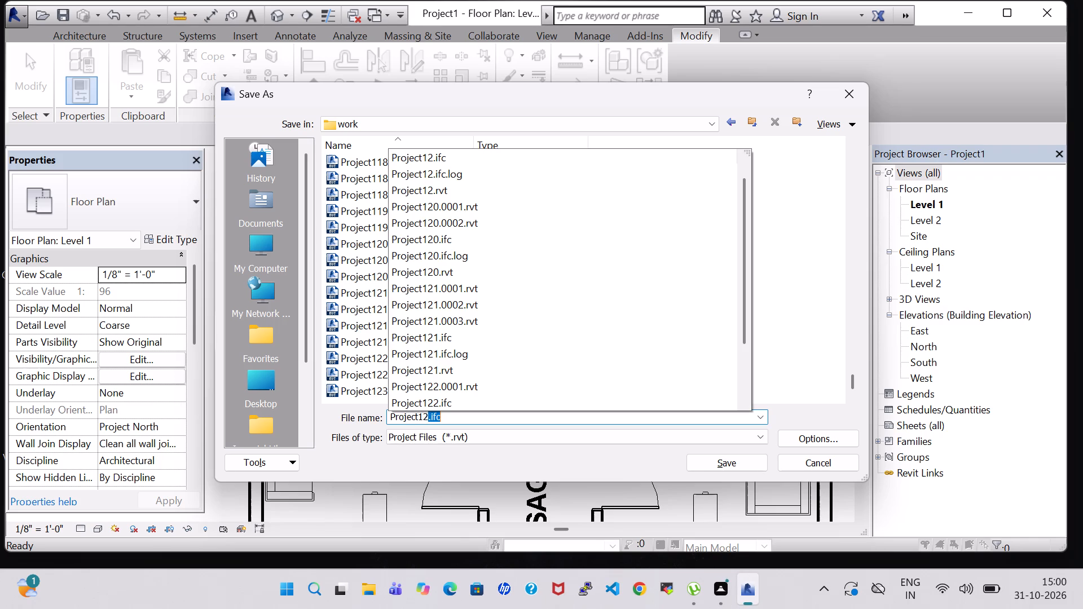
{"action": "key", "text": "4"}
{"action": "left_click", "coordinate": [742, 462]}
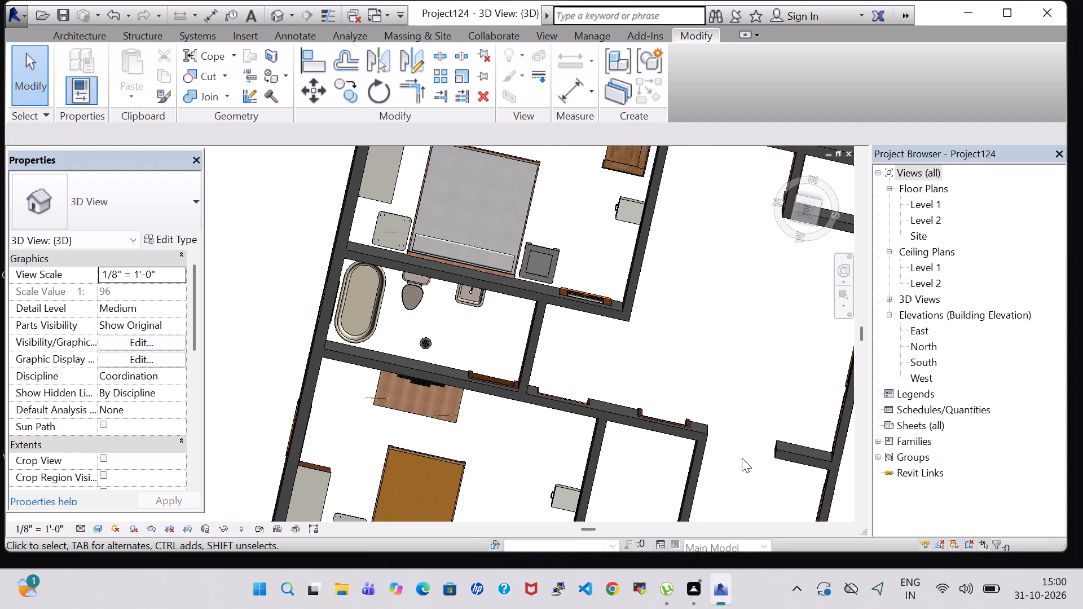
Examine the second bedroom's furniture layout in 3D, including the bed, dresser, desk, armchair and cabinet.
{"action": "scroll", "coordinate": [742, 458], "scroll_direction": "down", "scroll_amount": 3}
{"action": "middle_click_drag", "start_coordinate": [732, 392], "coordinate": [717, 342]}
{"action": "scroll", "coordinate": [710, 340], "scroll_direction": "up", "scroll_amount": 4}
{"action": "middle_click_drag", "start_coordinate": [641, 302], "coordinate": [663, 309], "text": "shift"}
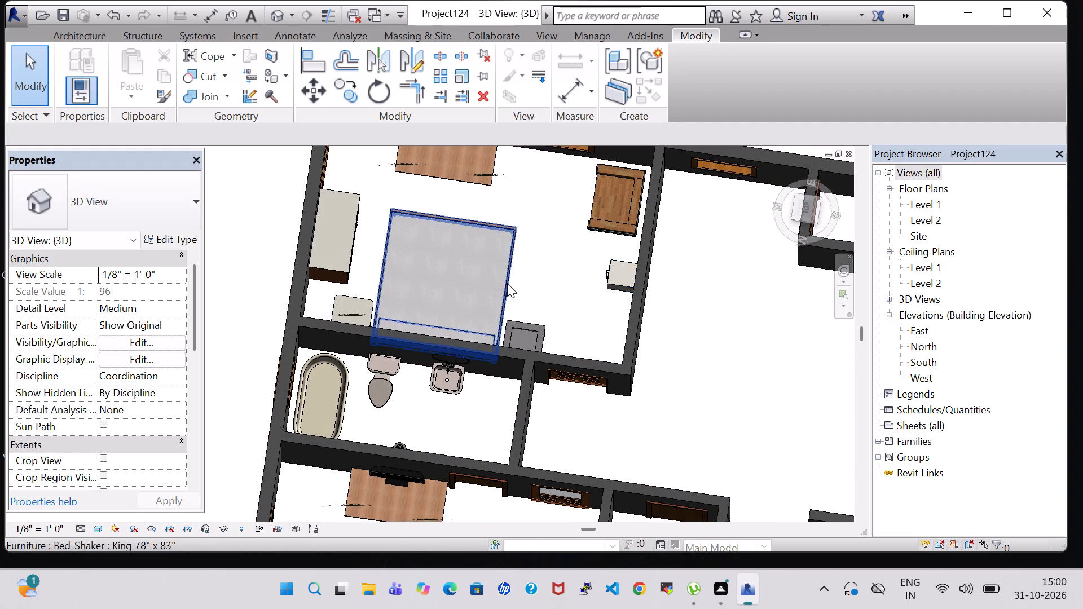
{"action": "middle_click_drag", "start_coordinate": [543, 294], "coordinate": [609, 270], "text": "shift"}
{"action": "scroll", "coordinate": [604, 312], "scroll_direction": "up", "scroll_amount": 7}
{"action": "middle_click_drag", "start_coordinate": [575, 336], "coordinate": [492, 296], "text": "shift"}
{"action": "scroll", "coordinate": [492, 296], "scroll_direction": "down", "scroll_amount": 4}
{"action": "middle_click_drag", "start_coordinate": [526, 251], "coordinate": [530, 290], "text": "shift"}
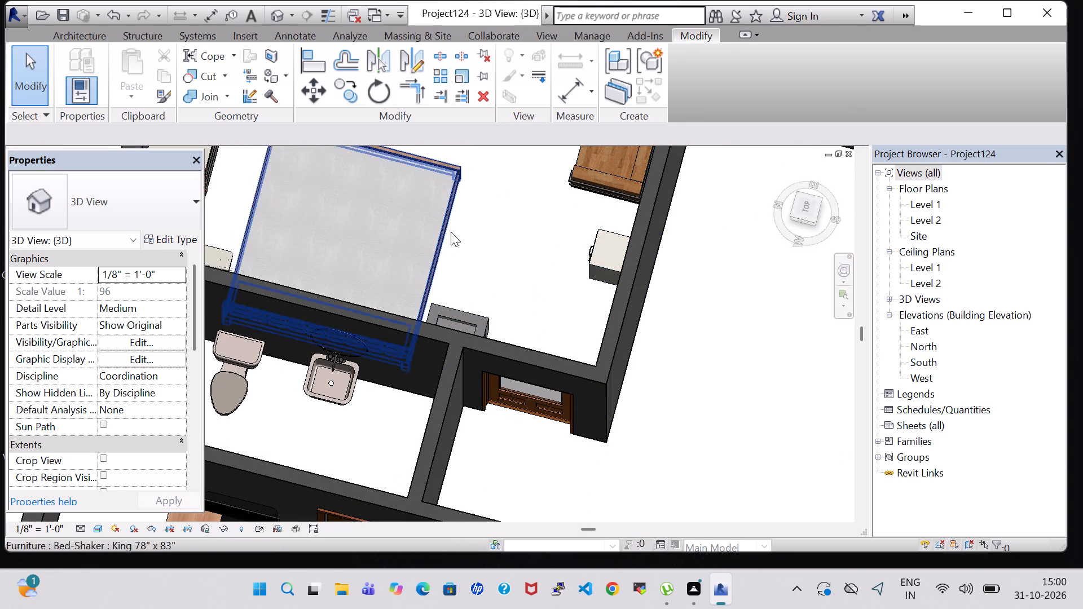
{"action": "middle_click_drag", "start_coordinate": [502, 244], "coordinate": [584, 348]}
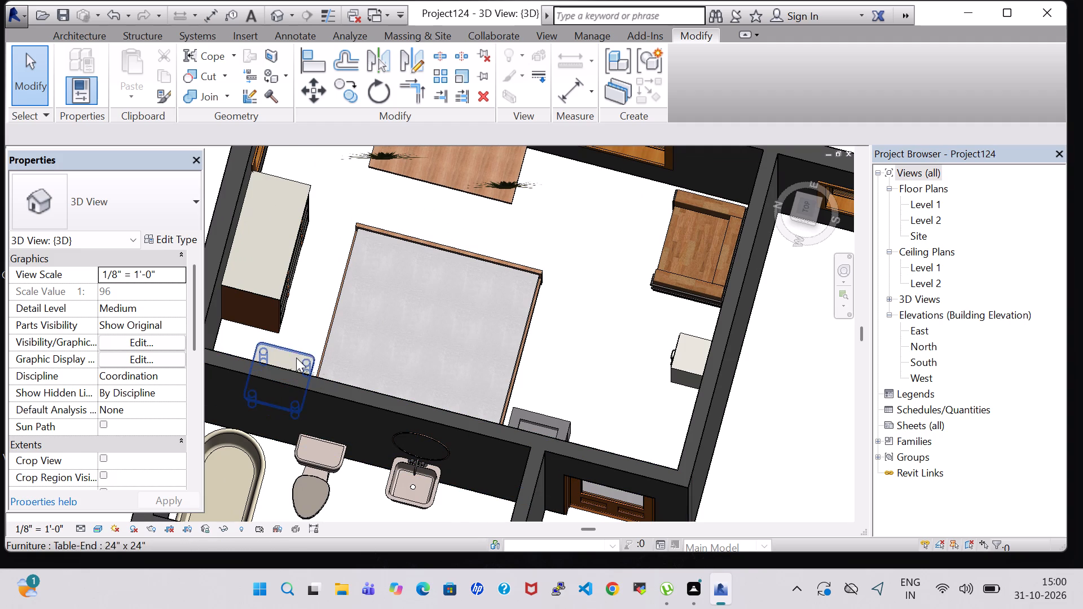
{"action": "middle_click_drag", "start_coordinate": [398, 211], "coordinate": [390, 301]}
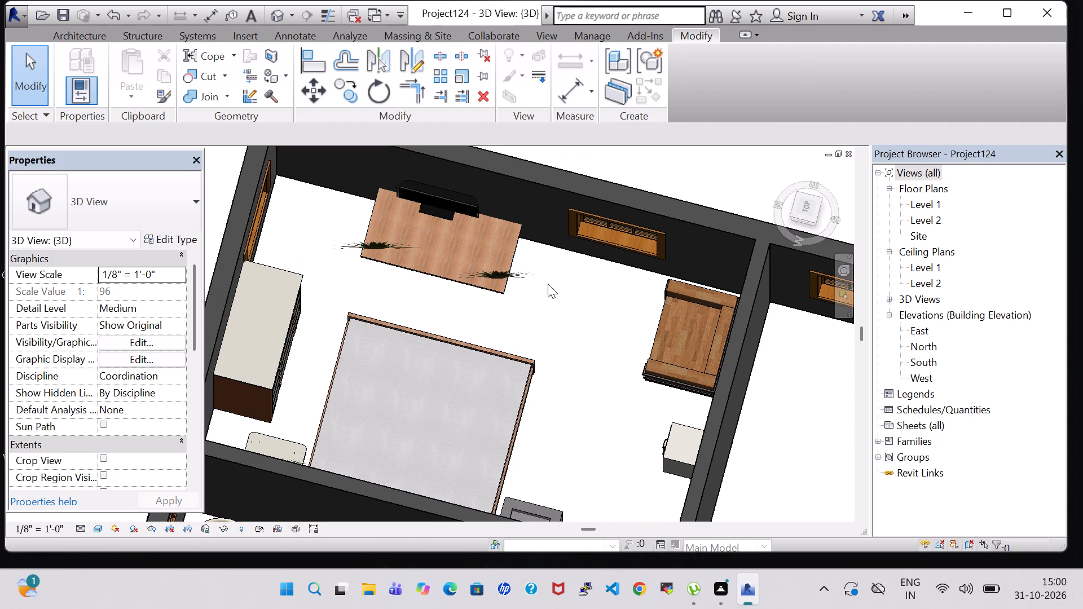
{"action": "middle_click_drag", "start_coordinate": [556, 323], "coordinate": [557, 305]}
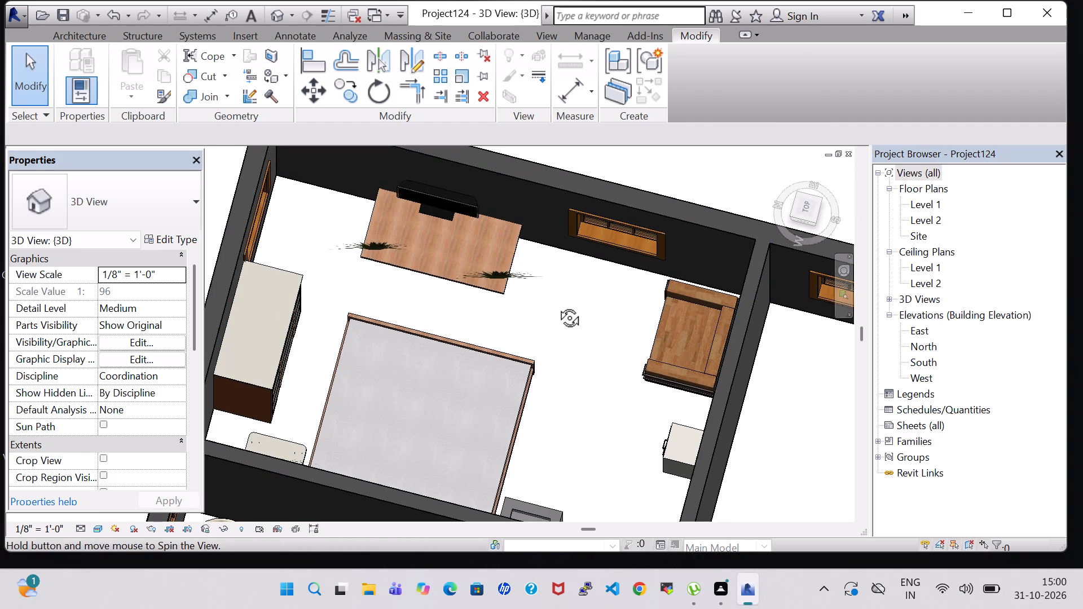
{"action": "middle_click_drag", "start_coordinate": [557, 305], "coordinate": [569, 243]}
In the Level 1 floor plan, place a tagged room in the second bedroom and name it KIDS ROOM.
{"action": "double_click", "coordinate": [919, 204]}
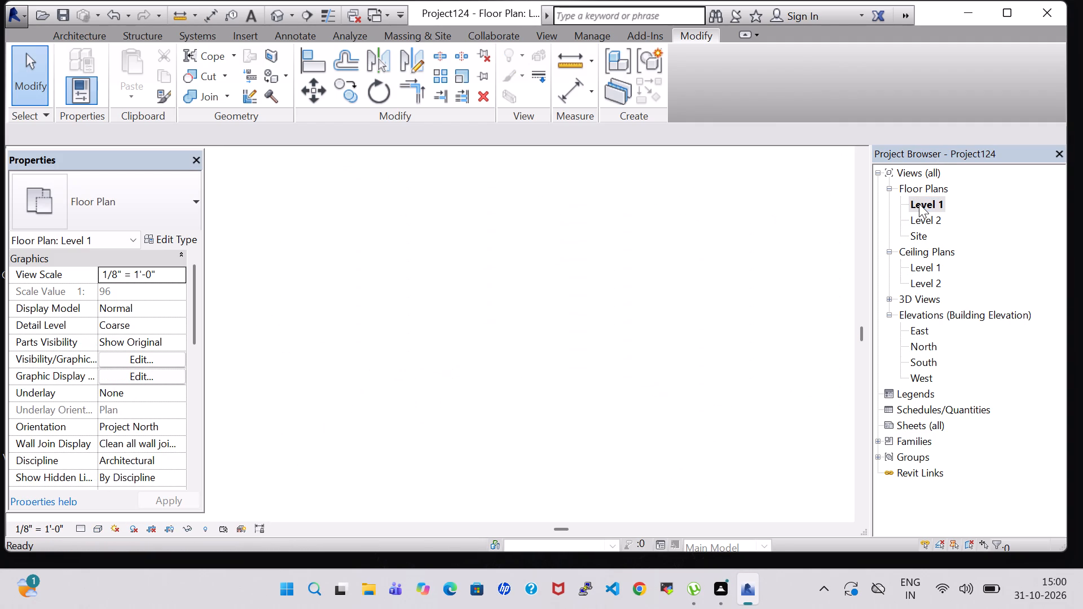
{"action": "scroll", "coordinate": [776, 264], "scroll_direction": "down", "scroll_amount": 3}
{"action": "double_click", "coordinate": [90, 38]}
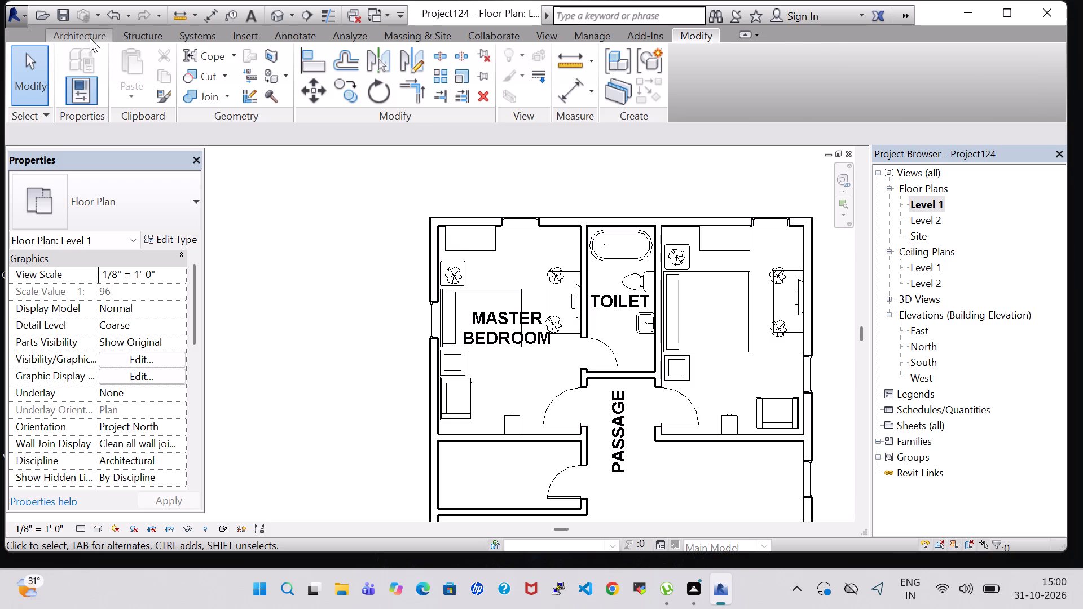
{"action": "left_click", "coordinate": [565, 49]}
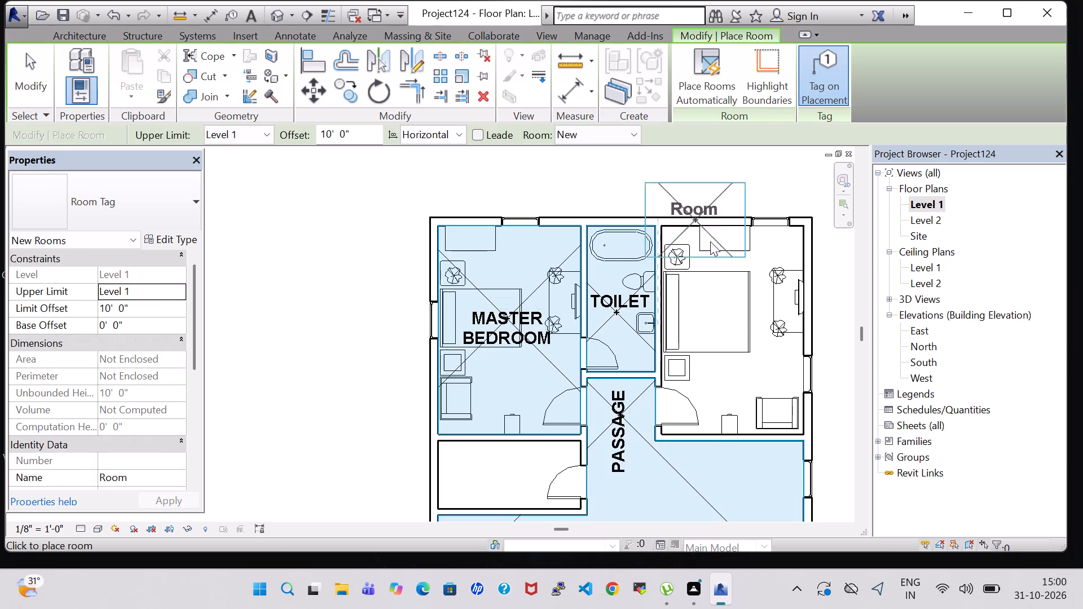
{"action": "left_click", "coordinate": [724, 328]}
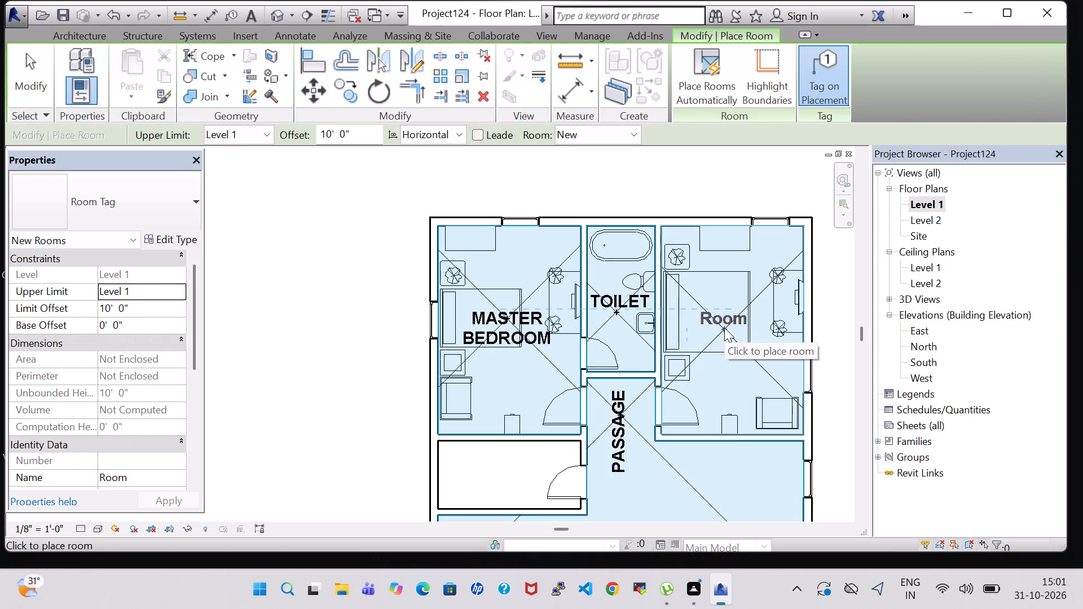
{"action": "key", "text": "Escape"}
{"action": "key", "text": "Escape"}
{"action": "double_click", "coordinate": [724, 325]}
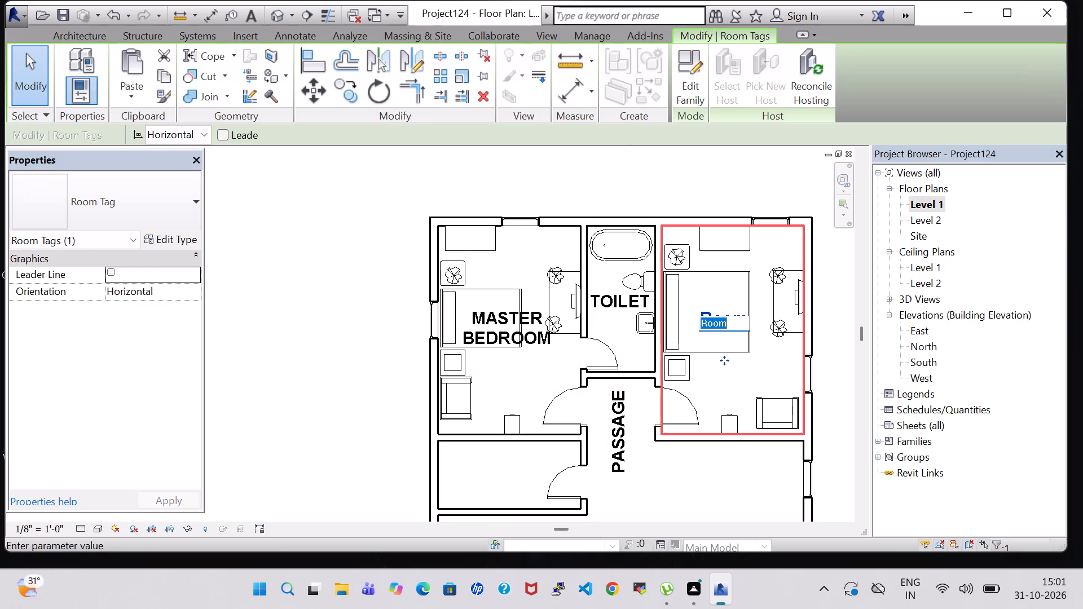
{"action": "key", "text": "BackSpace"}
{"action": "type", "text": "KIDS ROOM"}
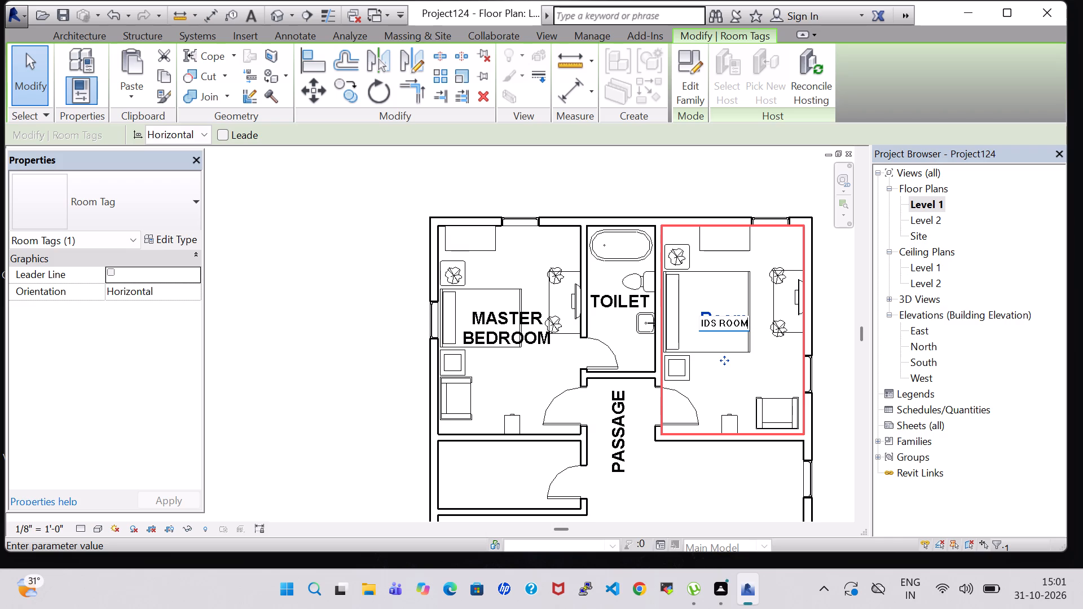
{"action": "key", "text": "Return"}
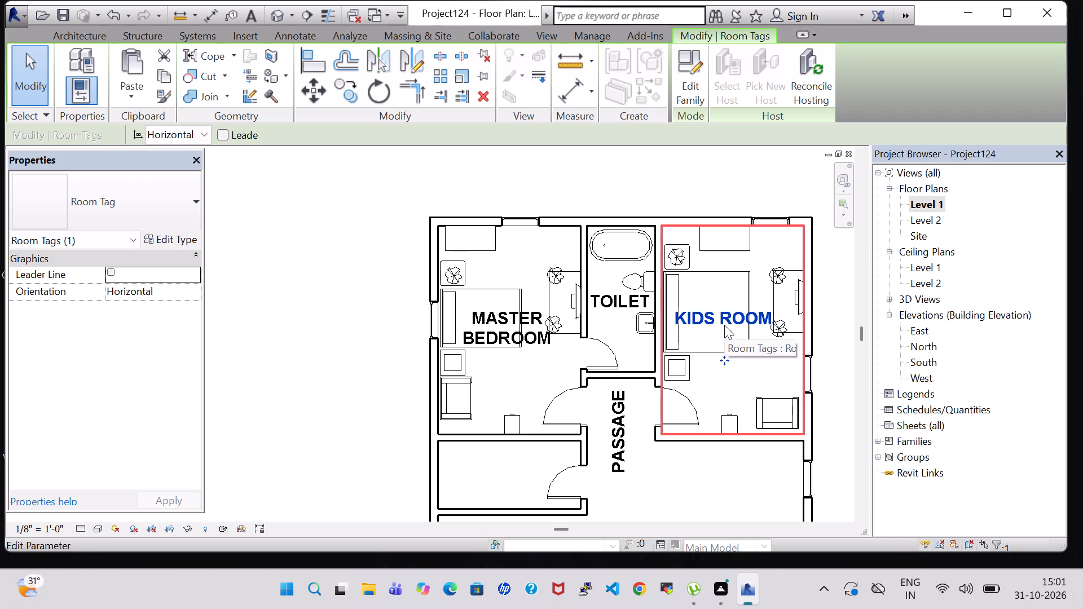
Delete the Chair-Corbu armchair from the corner of the kids room.
{"action": "left_click", "coordinate": [761, 417]}
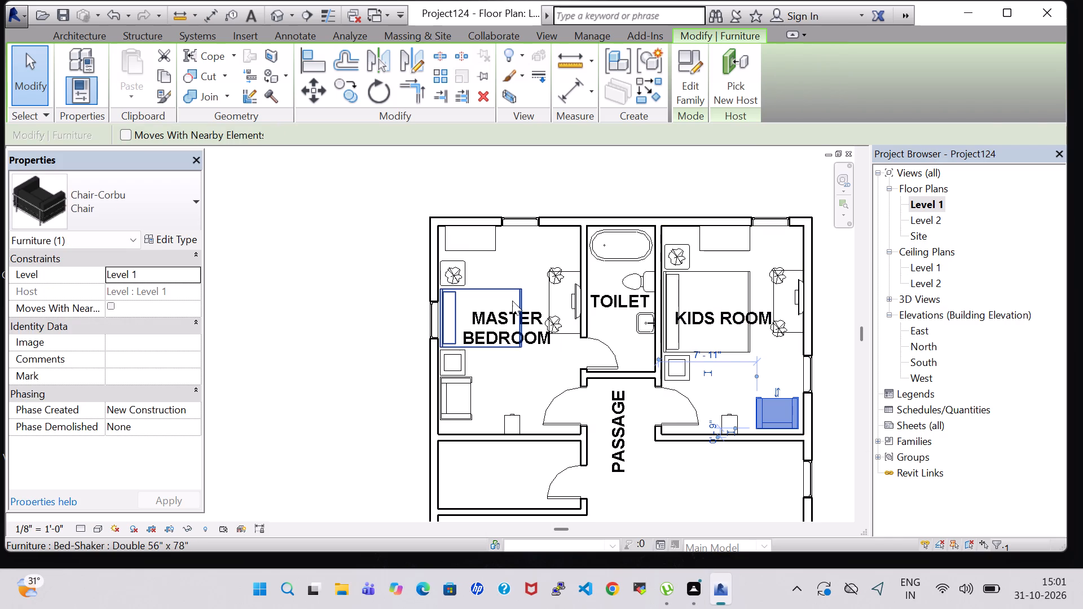
{"action": "key", "text": "Delete"}
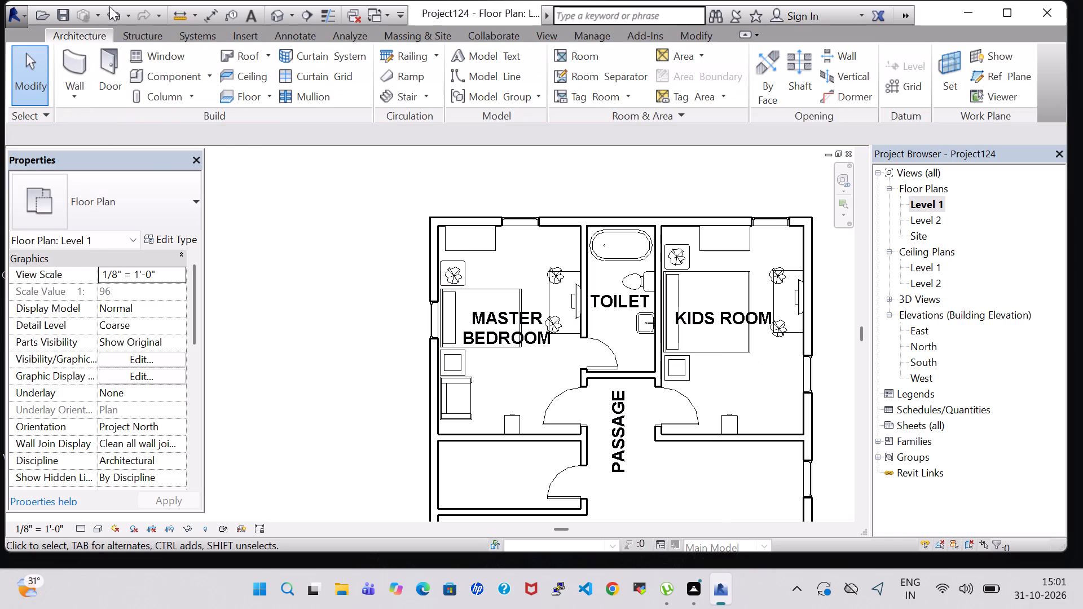
Place a 60" x 30" Student desk in the kids room's empty corner, against the exterior wall and beside the file cabinet.
{"action": "left_click", "coordinate": [157, 74]}
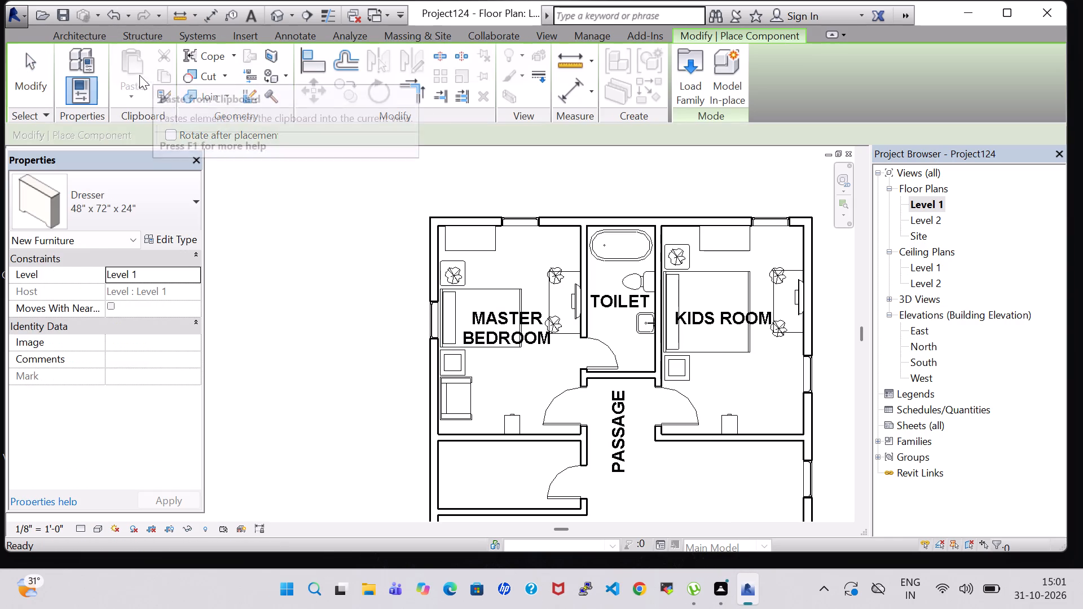
{"action": "left_click", "coordinate": [129, 191]}
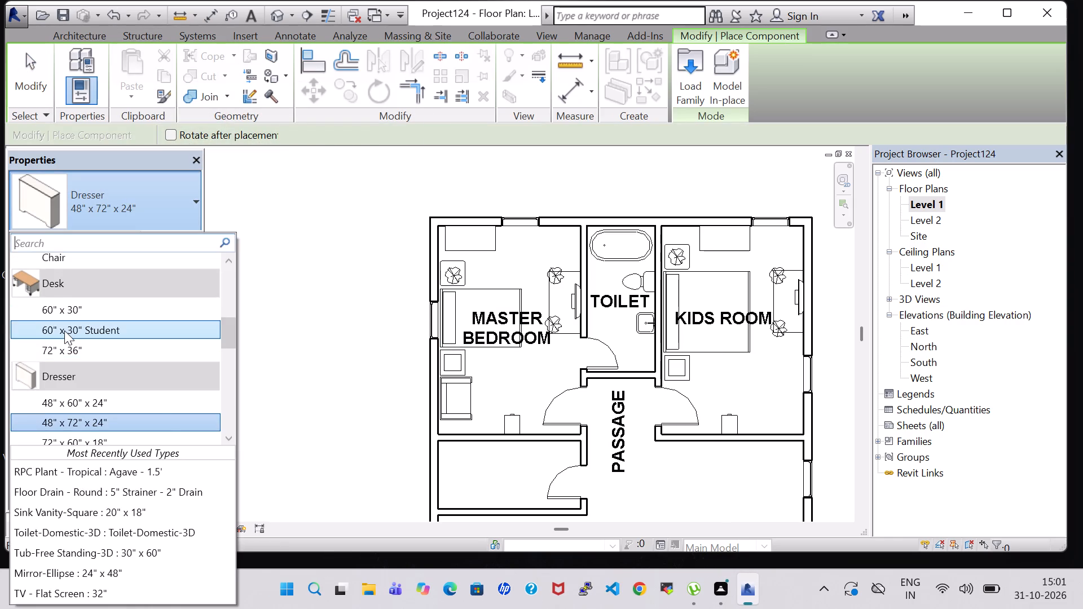
{"action": "left_click", "coordinate": [64, 330]}
{"action": "scroll", "coordinate": [756, 439], "scroll_direction": "up", "scroll_amount": 2}
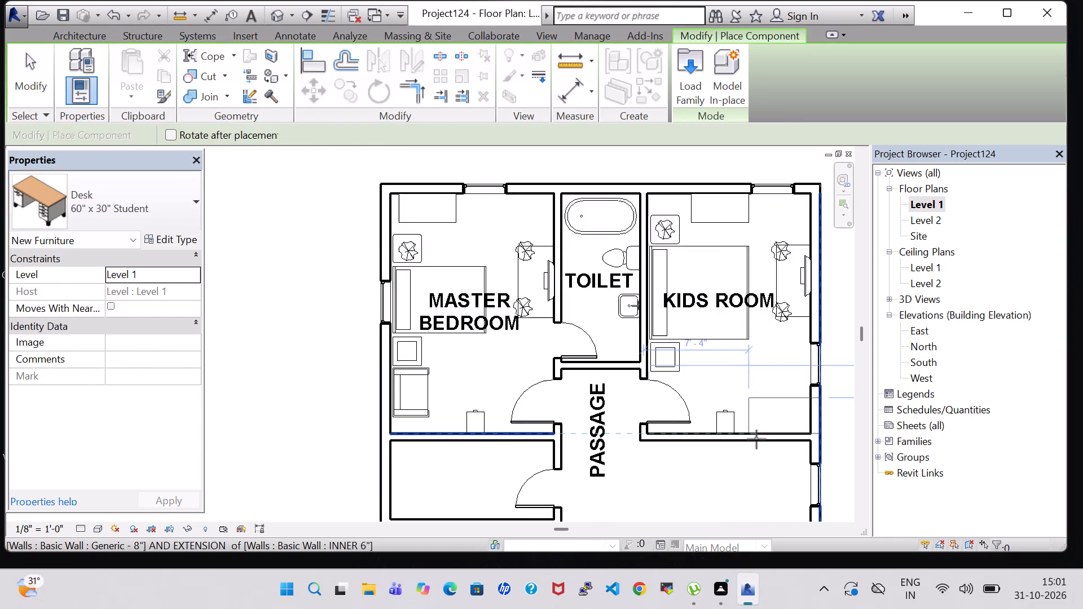
{"action": "scroll", "coordinate": [756, 439], "scroll_direction": "up", "scroll_amount": 5}
{"action": "middle_click_drag", "start_coordinate": [720, 434], "coordinate": [606, 434]}
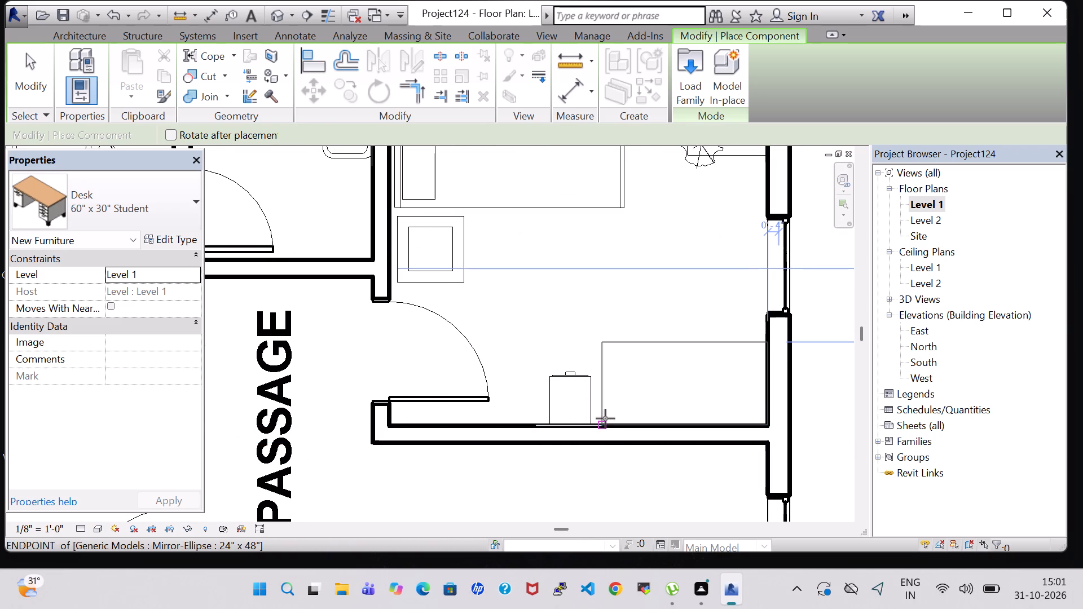
{"action": "left_click", "coordinate": [605, 418]}
{"action": "key", "text": "Escape"}
{"action": "key", "text": "Escape"}
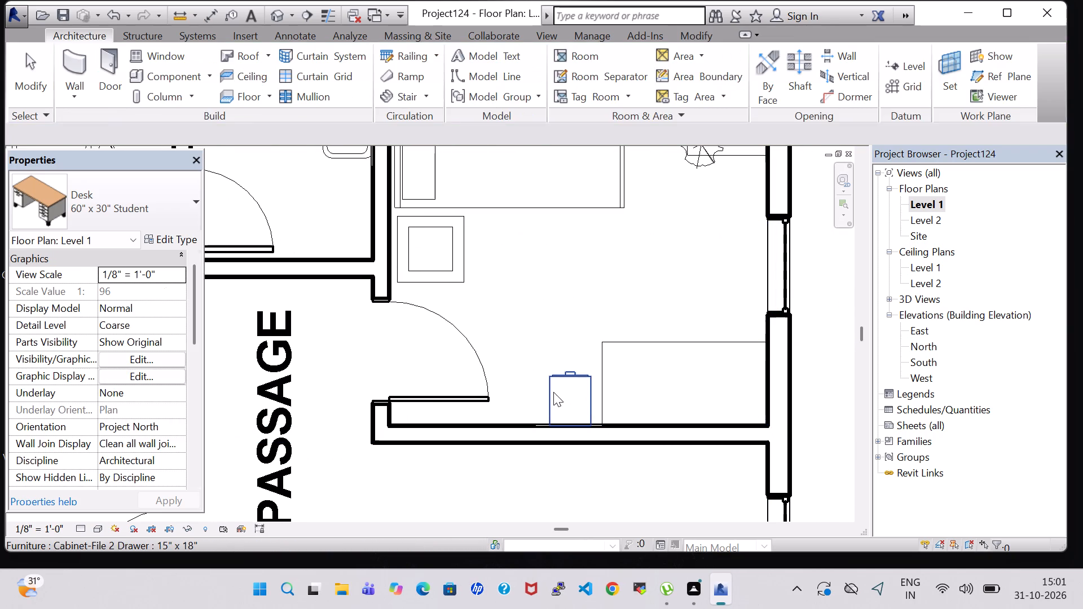
Nudge the kids room's two-drawer file cabinet away from the desk, towards the door.
{"action": "left_click", "coordinate": [553, 390]}
{"action": "key", "text": "Left"}
{"action": "key", "text": "Left"}
{"action": "key", "text": "Left"}
{"action": "key", "text": "Left"}
{"action": "key", "text": "Left"}
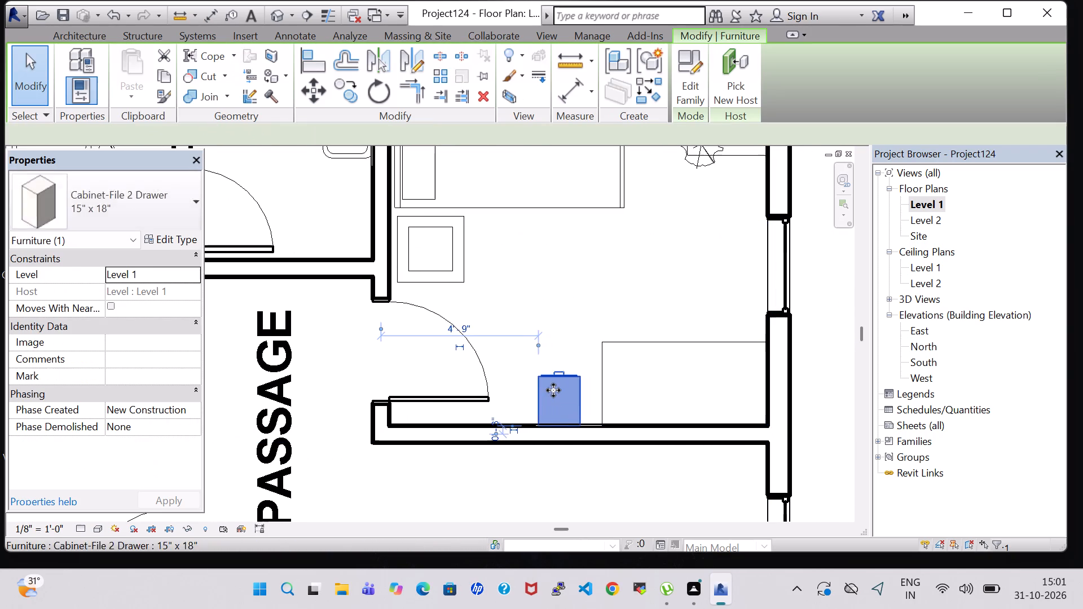
{"action": "key", "text": "Left"}
{"action": "left_click", "coordinate": [582, 471]}
Nudge the Mirror-Ellipse on the kids room wall towards the door so it sits behind the file cabinet.
{"action": "left_click", "coordinate": [584, 425]}
{"action": "key", "text": "Left"}
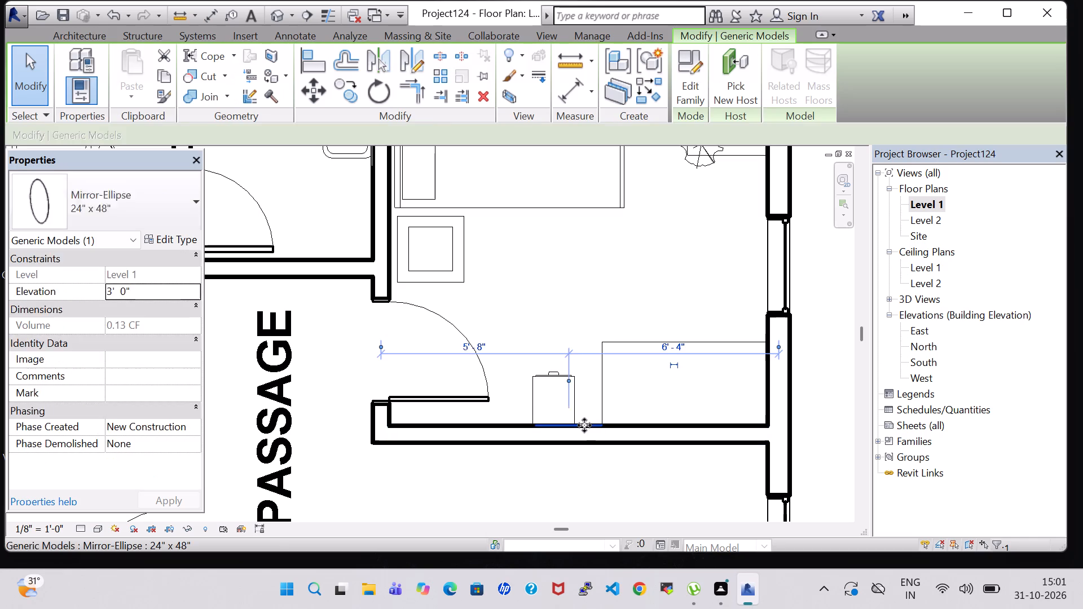
{"action": "key", "text": "Left"}
{"action": "key", "text": "Left"}
{"action": "key", "text": "Left"}
{"action": "key", "text": "Left"}
{"action": "key", "text": "Left"}
{"action": "left_click", "coordinate": [575, 472]}
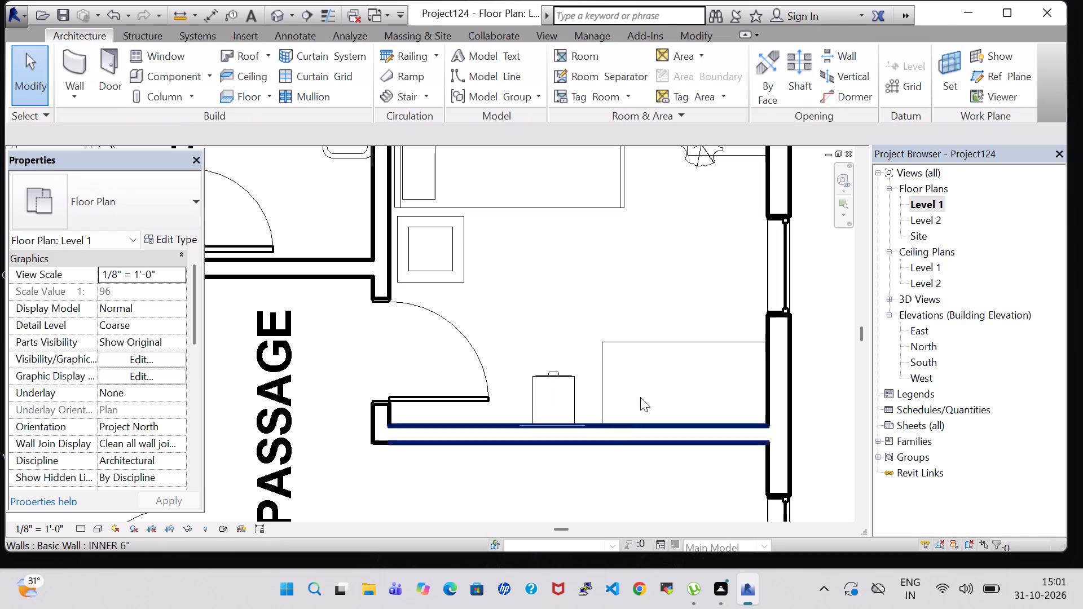
Nudge the student desk away from the exterior wall, to about 0'-7" from the wall's reference line.
{"action": "left_click", "coordinate": [652, 347]}
{"action": "key", "text": "Left"}
{"action": "key", "text": "Left"}
{"action": "key", "text": "Left"}
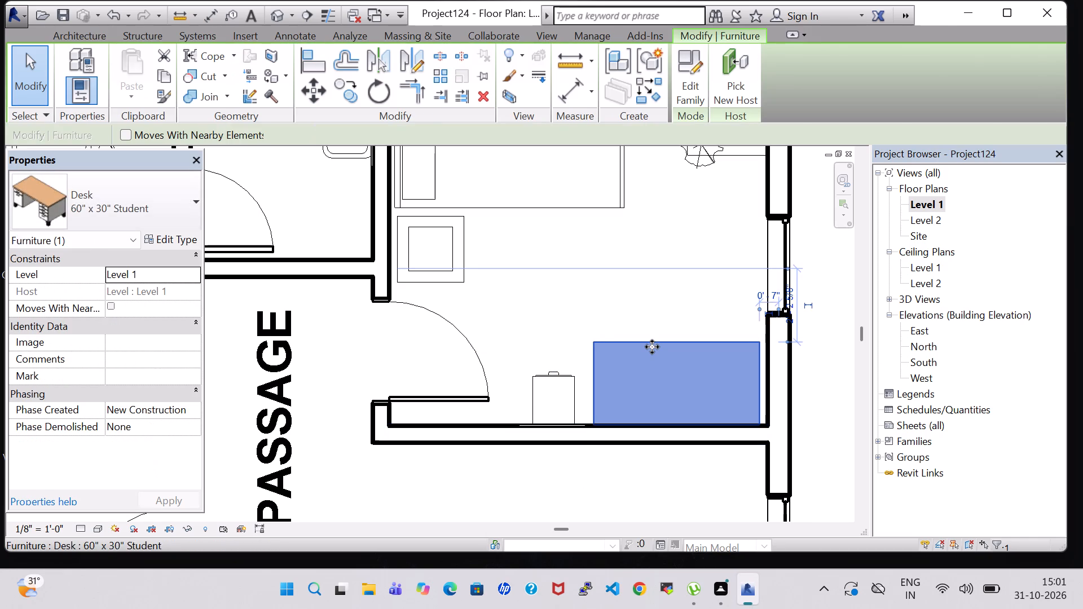
{"action": "left_click", "coordinate": [641, 283]}
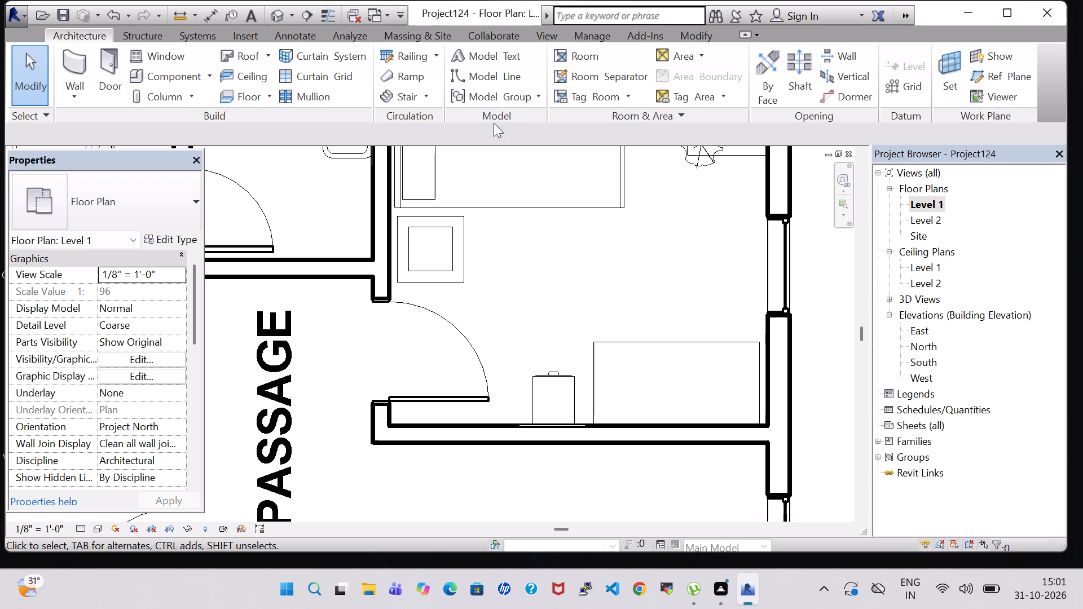
Load the Seating-Auditorium family from the Furniture library's Seating folder for placement.
{"action": "left_click", "coordinate": [152, 67]}
{"action": "left_click", "coordinate": [690, 86]}
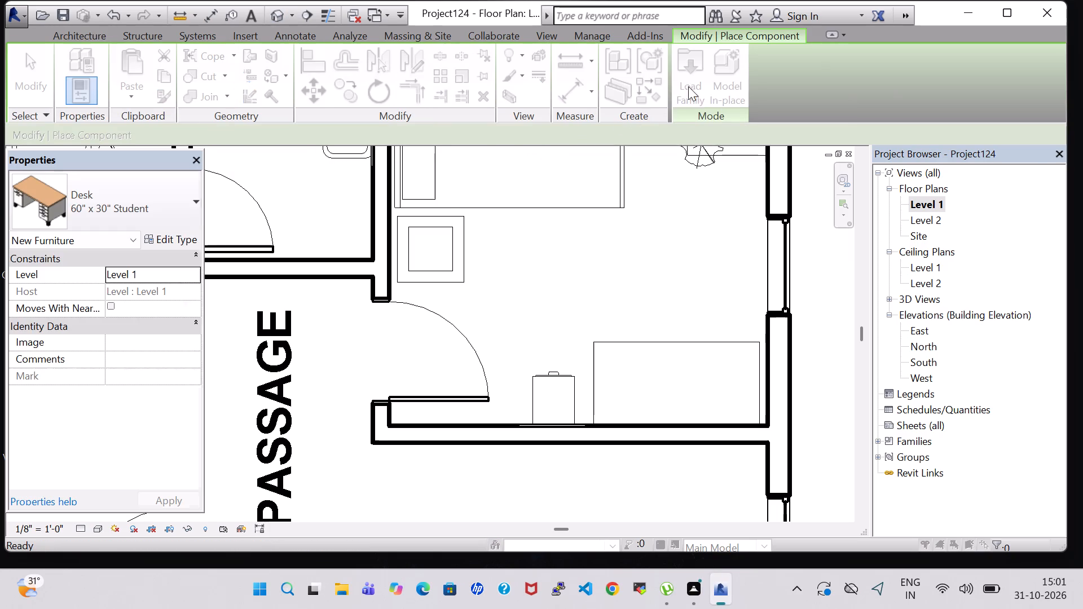
{"action": "double_click", "coordinate": [623, 367]}
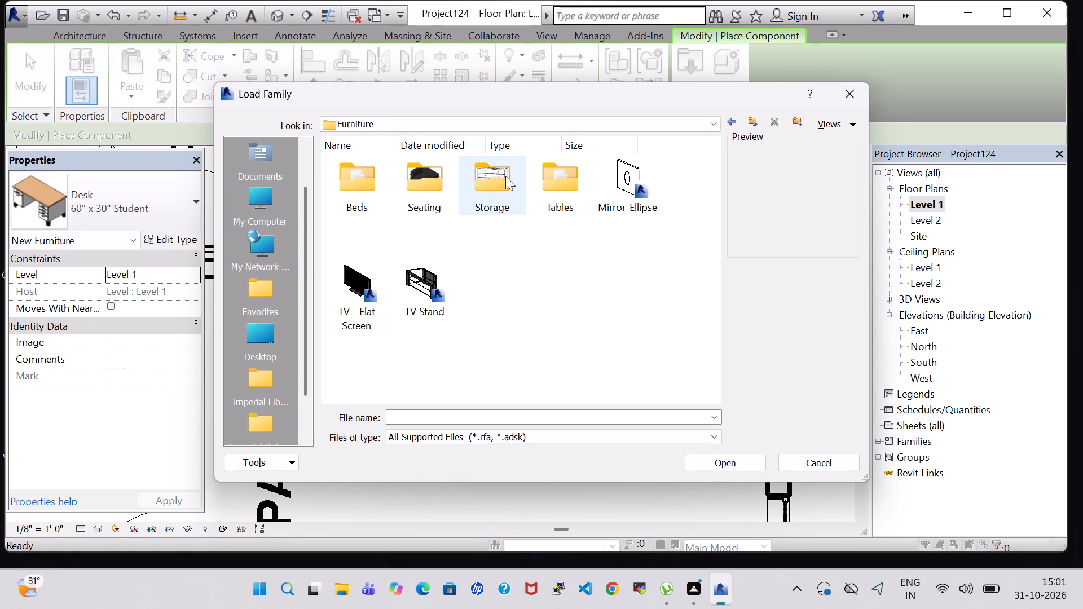
{"action": "double_click", "coordinate": [403, 186]}
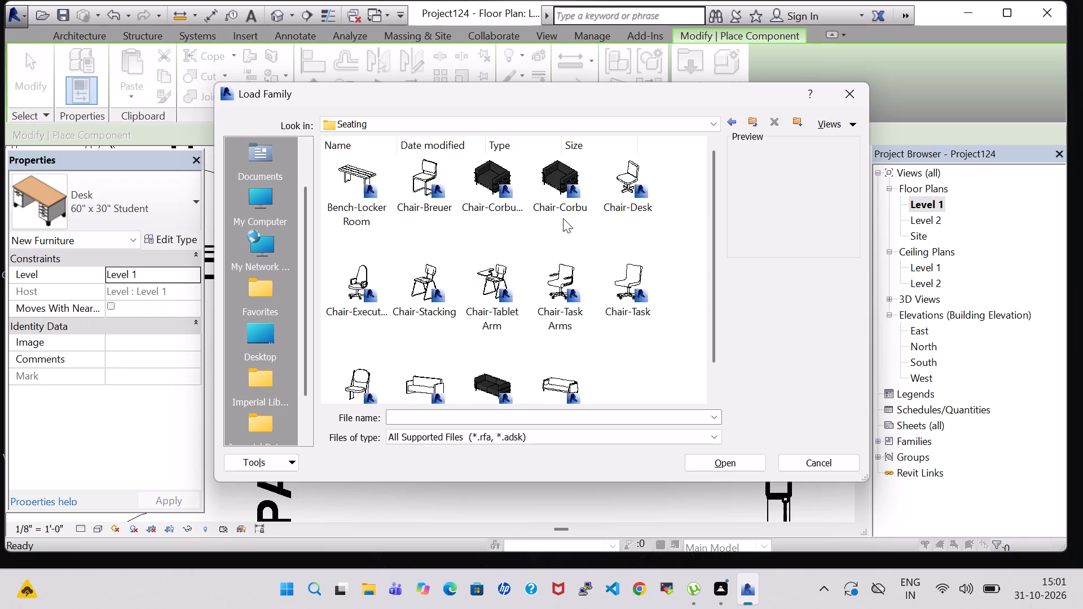
{"action": "scroll", "coordinate": [558, 270], "scroll_direction": "down", "scroll_amount": 1}
{"action": "left_click", "coordinate": [324, 343]}
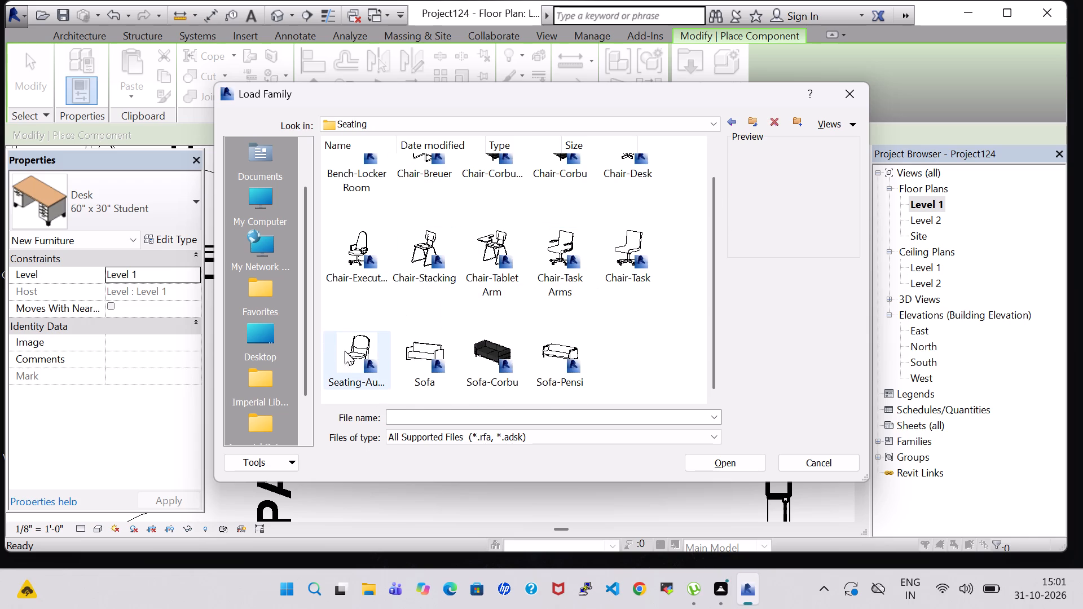
{"action": "left_click", "coordinate": [700, 456]}
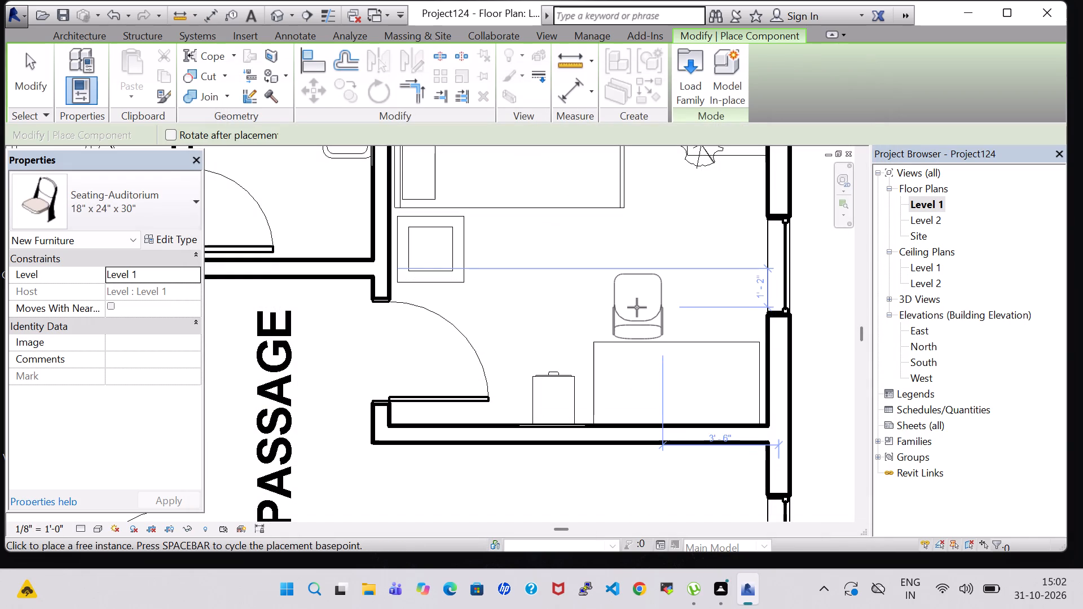
Place two 18" x 24" x 30" Seating-Auditorium chairs facing the desk, about 7'-1" and 9'-4" from the passage-side wall.
{"action": "key", "text": "space"}
{"action": "key", "text": "space"}
{"action": "left_click", "coordinate": [640, 310]}
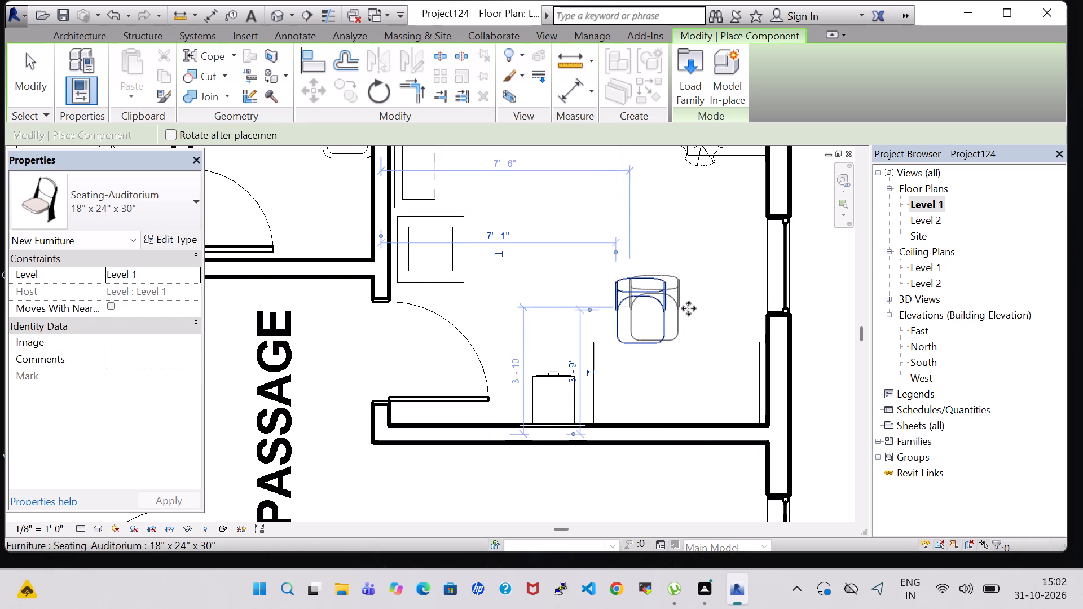
{"action": "left_click", "coordinate": [716, 307]}
{"action": "key", "text": "space"}
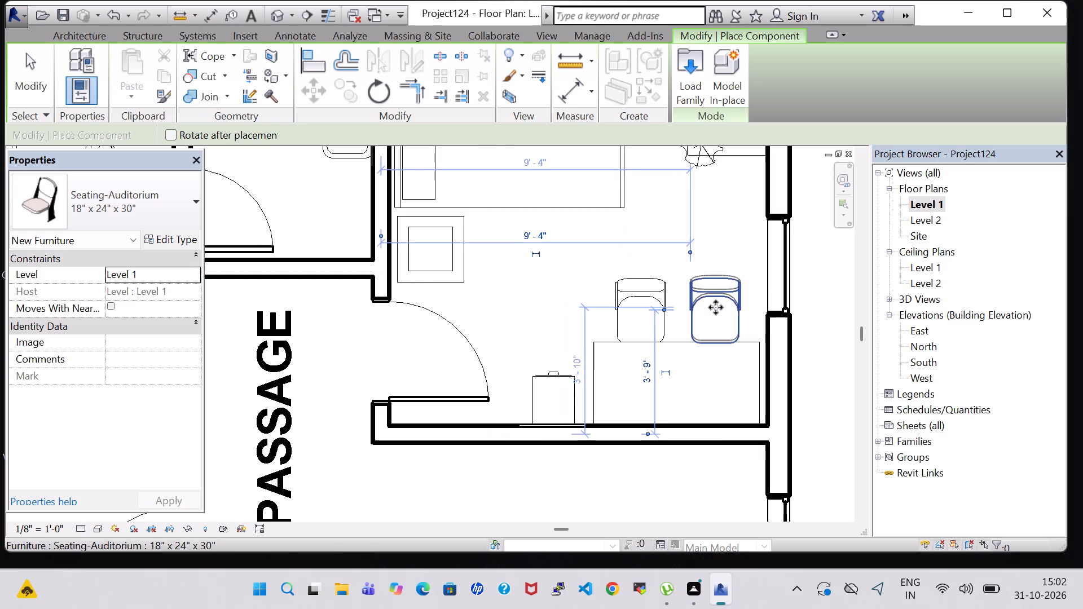
{"action": "key", "text": "Escape"}
{"action": "key", "text": "Escape"}
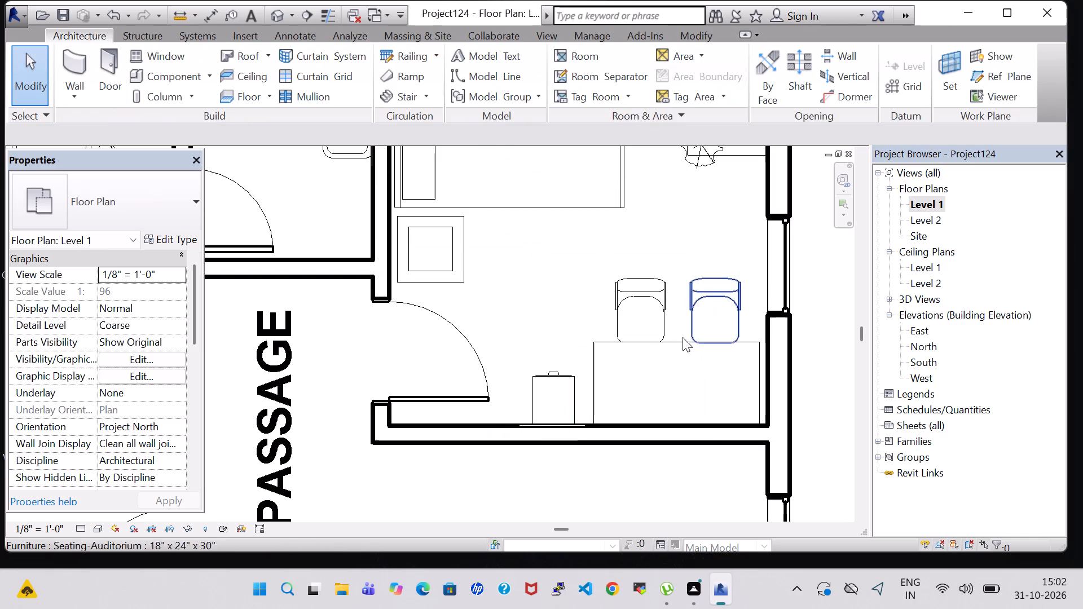
Set the width of the 60" x 30" Student desk type to 4' 0".
{"action": "left_click", "coordinate": [681, 348]}
{"action": "left_click", "coordinate": [183, 241]}
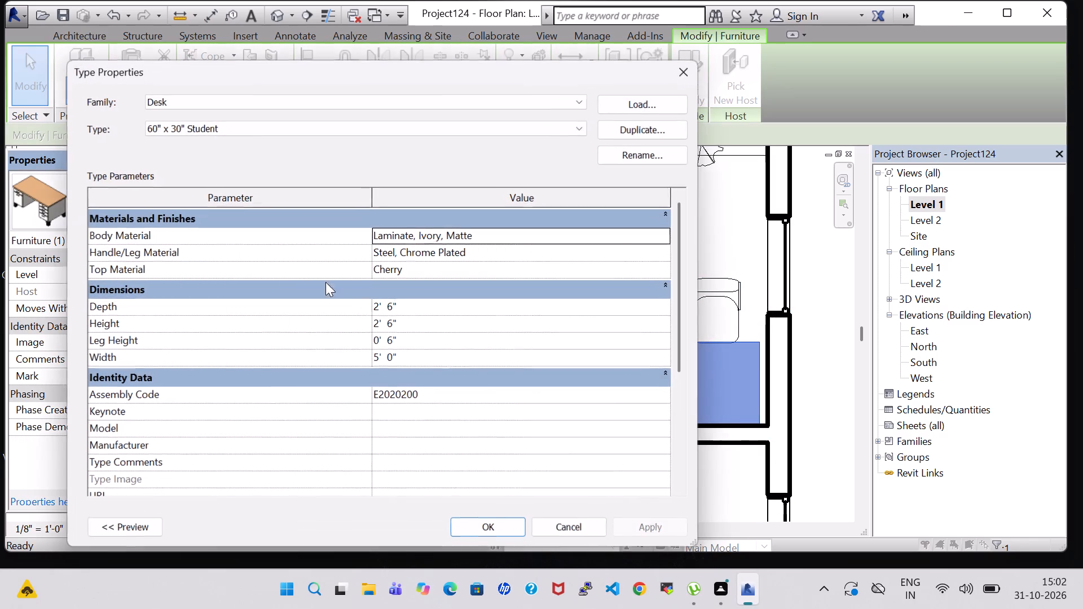
{"action": "left_click", "coordinate": [379, 361]}
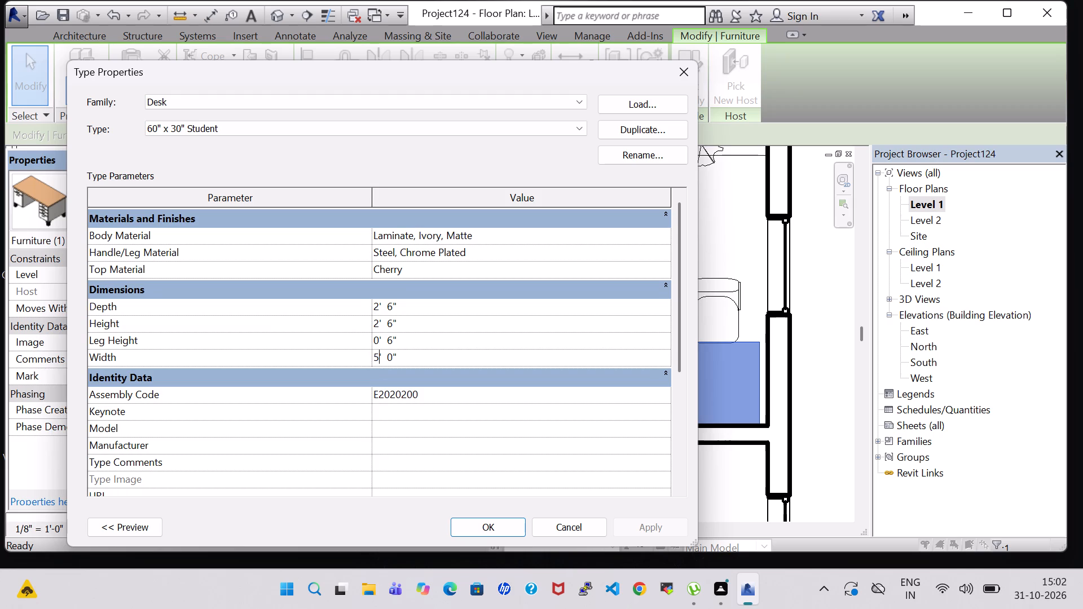
{"action": "key", "text": "BackSpace"}
{"action": "key", "text": "4"}
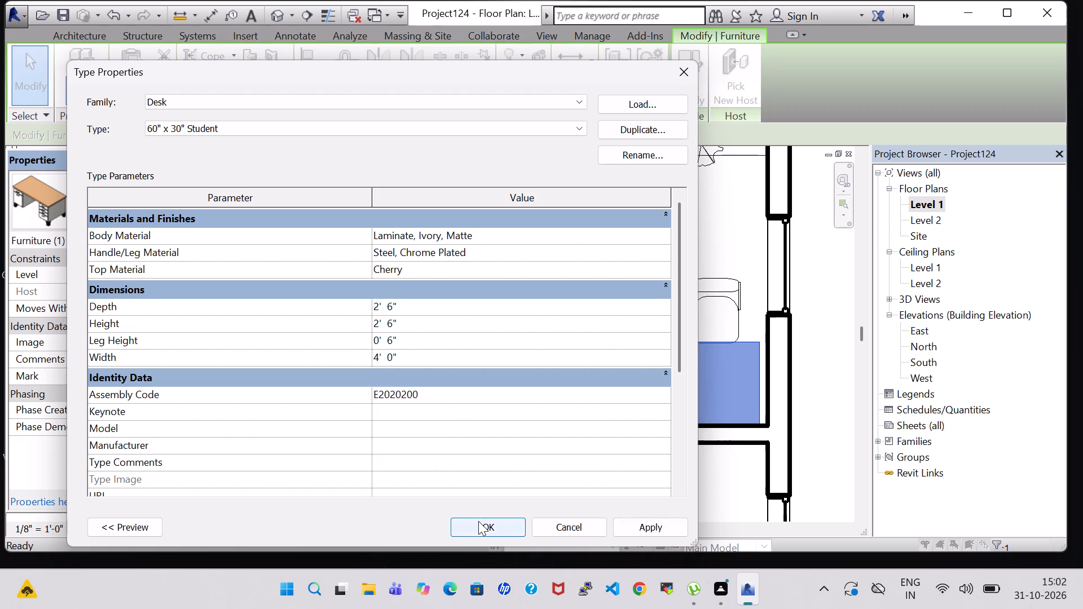
{"action": "left_click", "coordinate": [479, 522]}
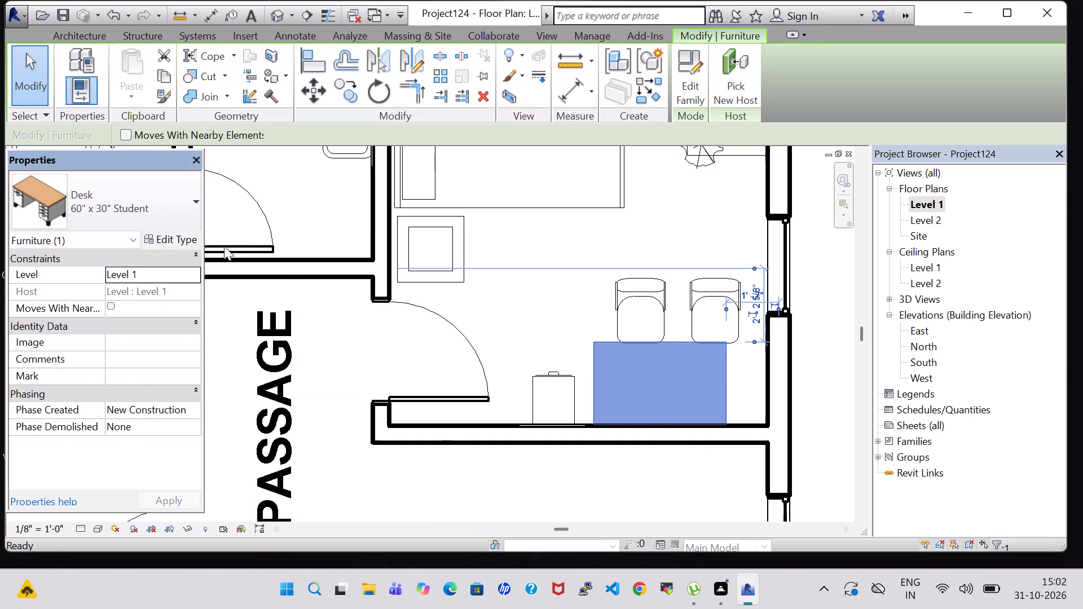
Try to nudge the narrowed desk towards the exterior wall.
{"action": "key", "text": "Right"}
{"action": "key", "text": "Right"}
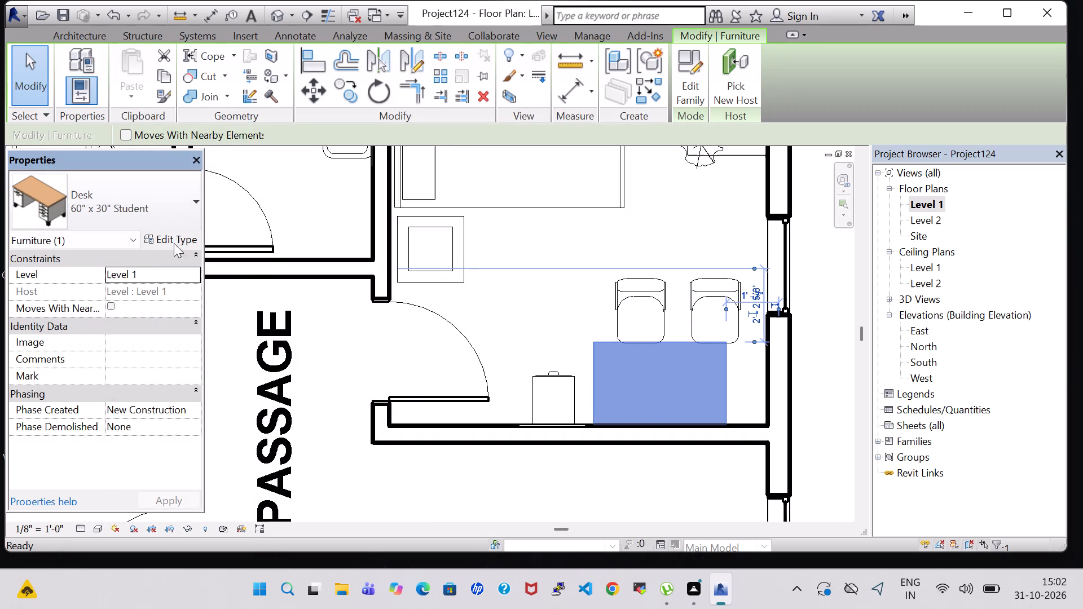
{"action": "left_click", "coordinate": [726, 244]}
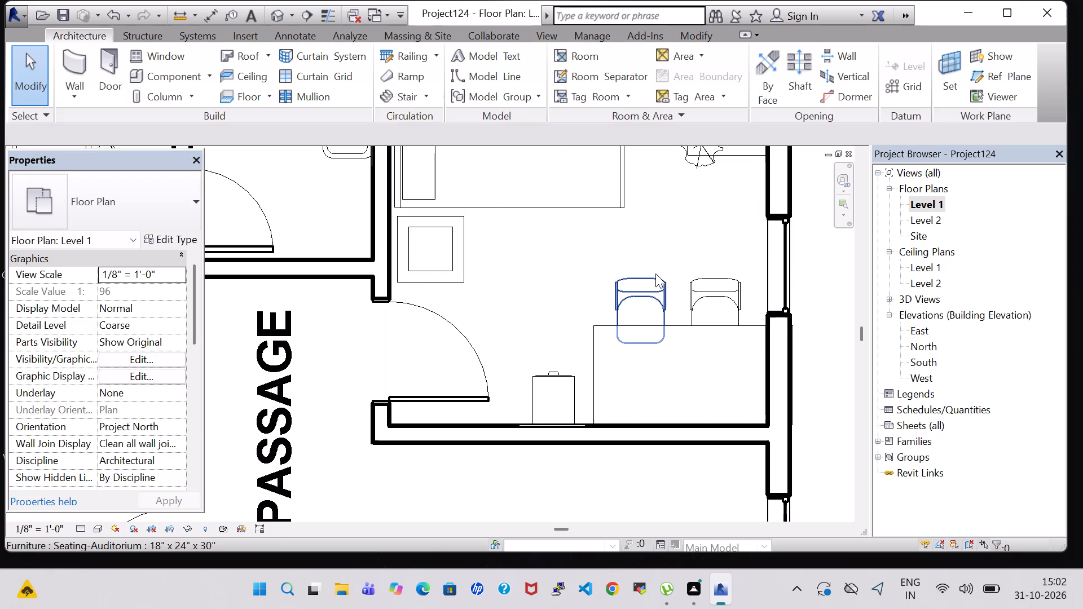
Inspect the type parameters of the auditorium chair nearer the file cabinet.
{"action": "left_click", "coordinate": [652, 276]}
{"action": "left_click", "coordinate": [174, 244]}
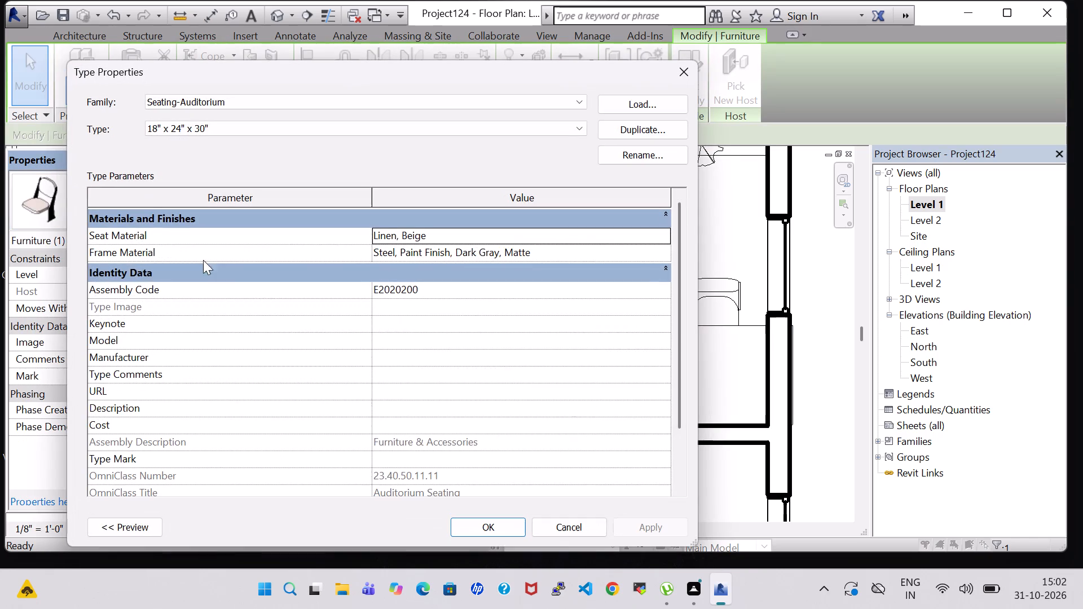
{"action": "left_click", "coordinate": [676, 73]}
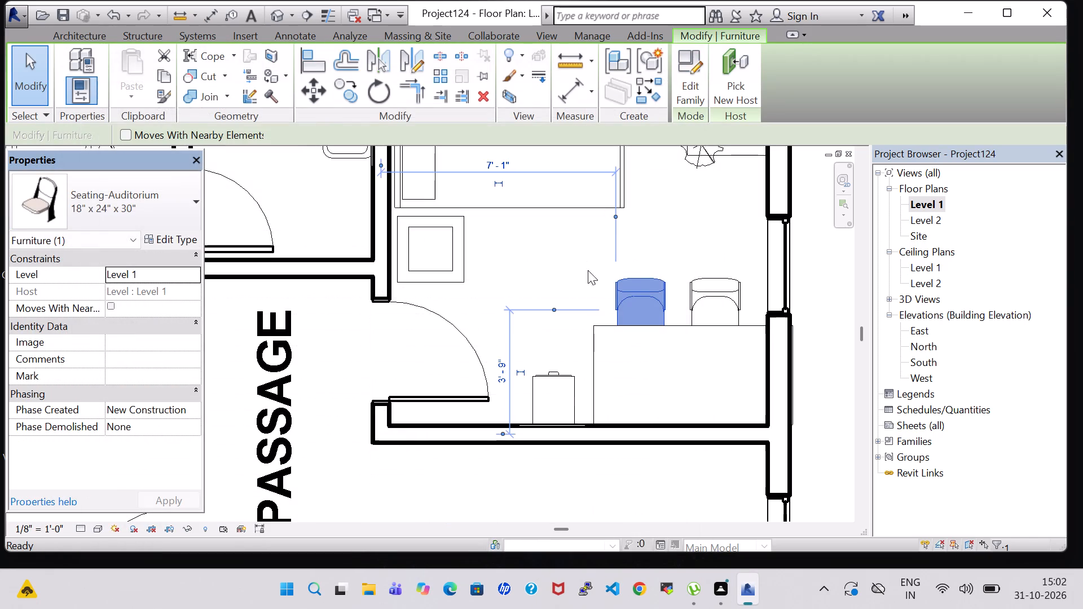
Change the desk in the kids room from its current type to the Desk 60" x 30" type.
{"action": "left_click", "coordinate": [593, 342]}
{"action": "left_click", "coordinate": [199, 239]}
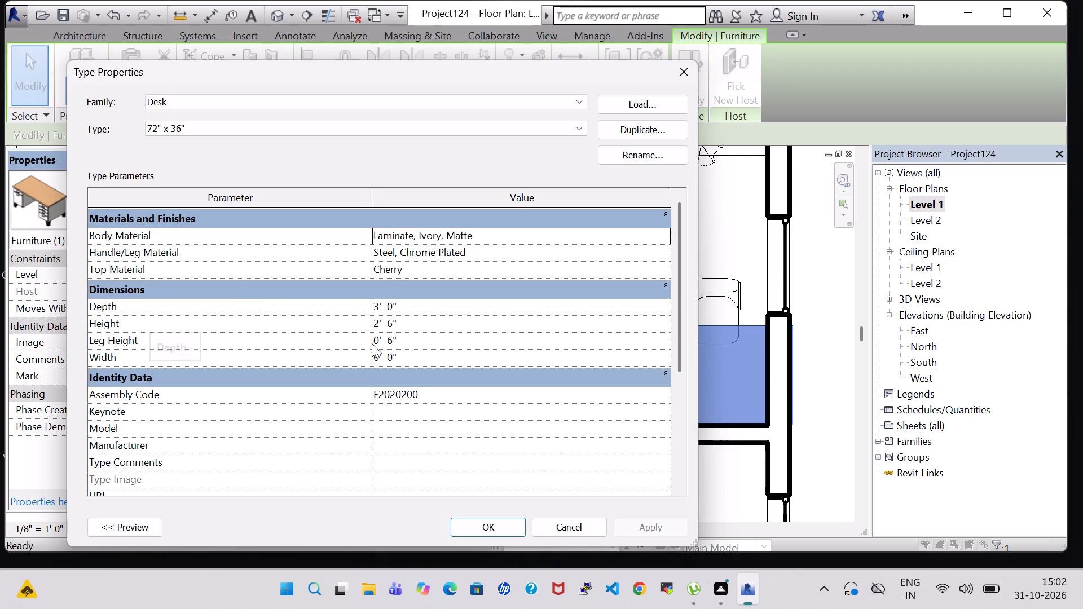
{"action": "left_click", "coordinate": [373, 129]}
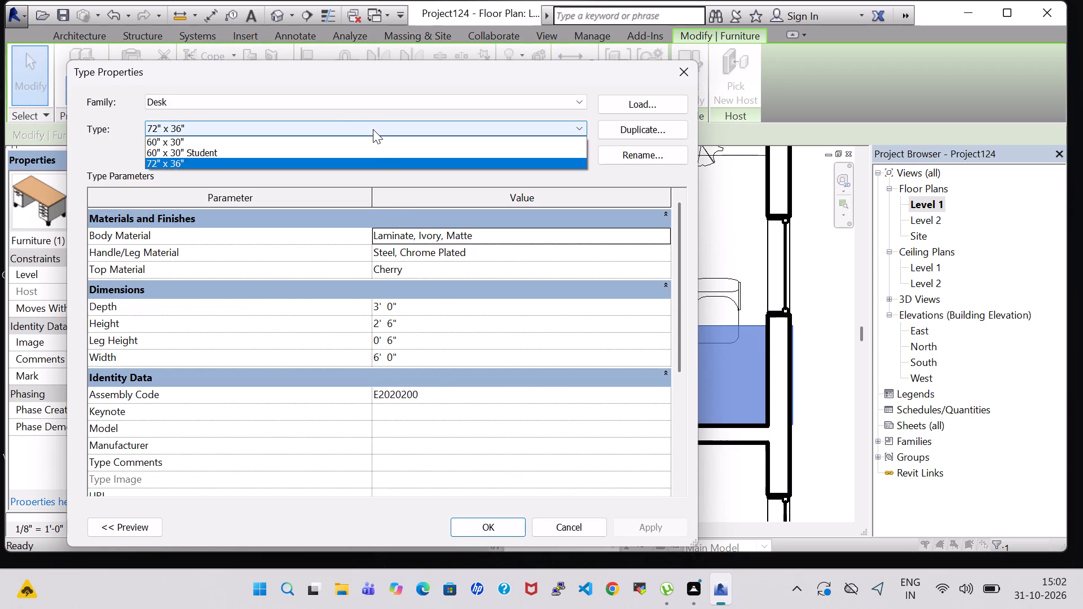
{"action": "double_click", "coordinate": [373, 143]}
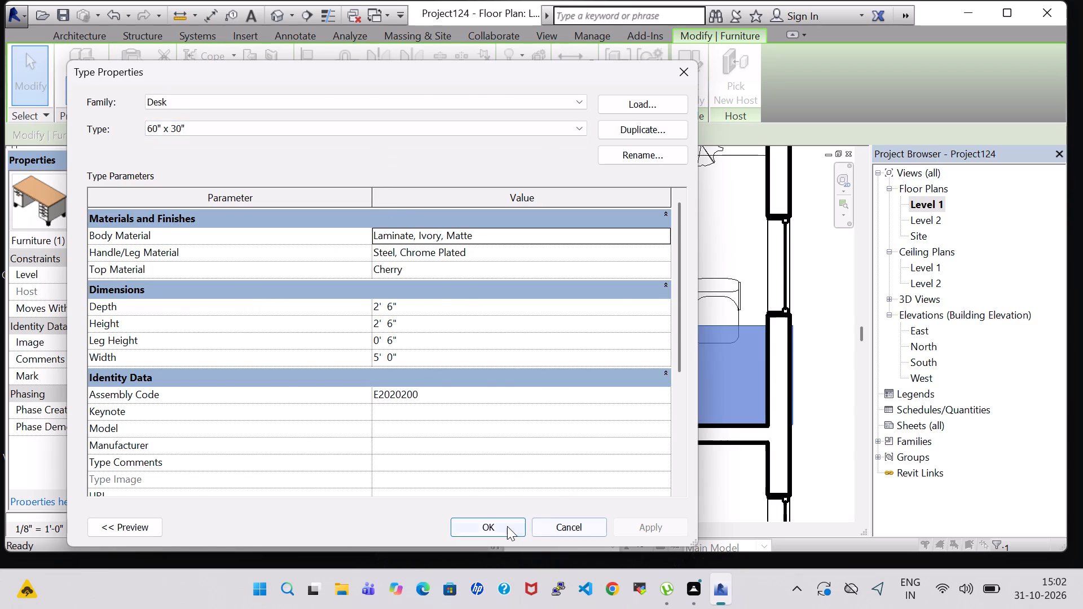
{"action": "left_click", "coordinate": [507, 526]}
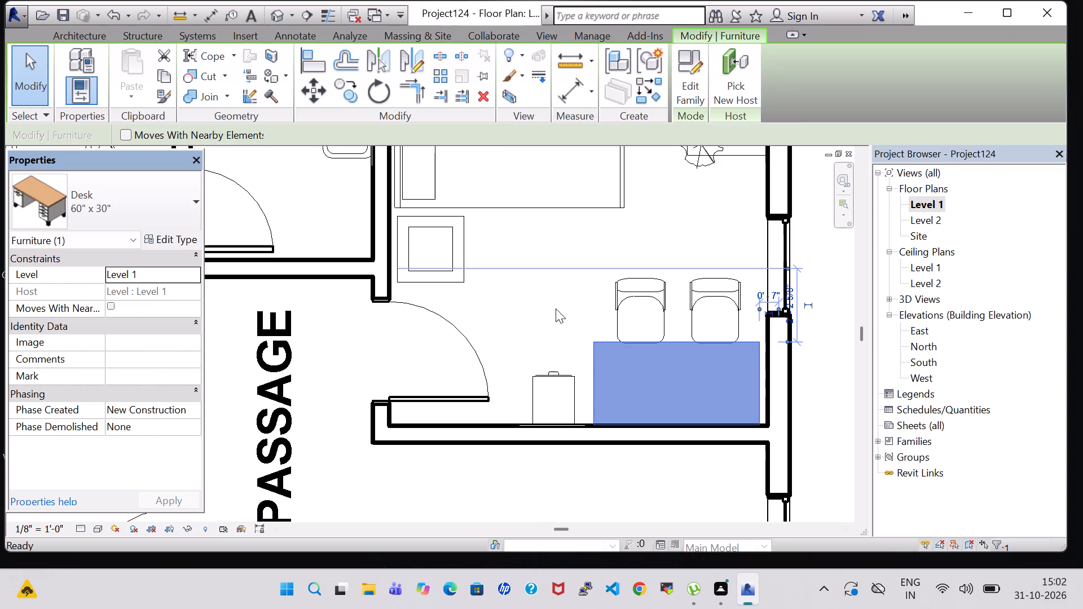
Nudge both auditorium chairs slightly away from the desk, with the one nearer the file cabinet about 6'-11" from the passage-side wall.
{"action": "left_click", "coordinate": [557, 303]}
{"action": "left_click", "coordinate": [611, 308]}
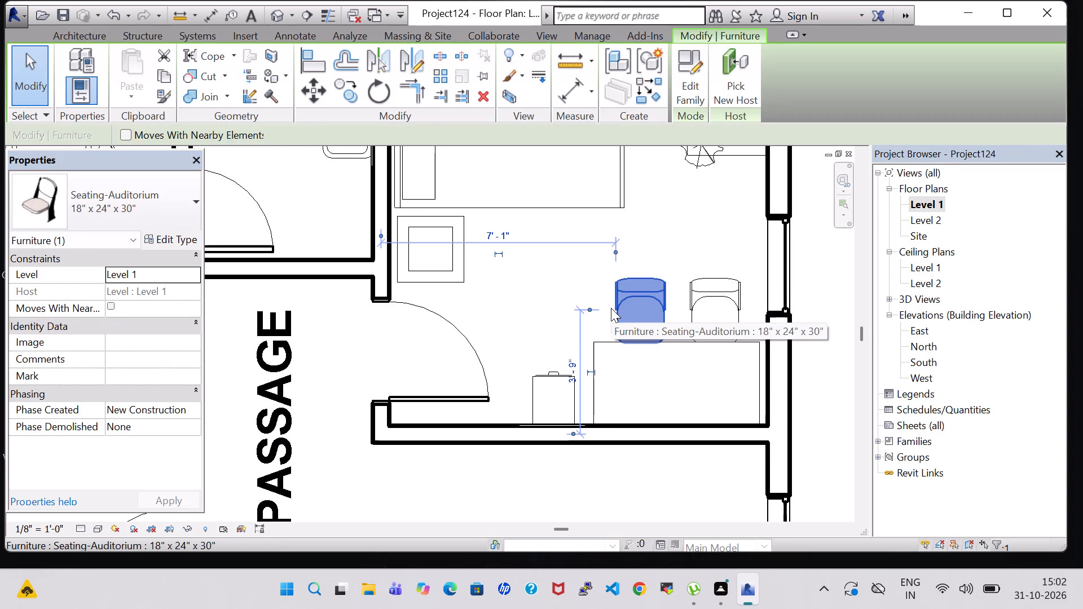
{"action": "key", "text": "Left"}
{"action": "key", "text": "Left"}
{"action": "left_click", "coordinate": [714, 310]}
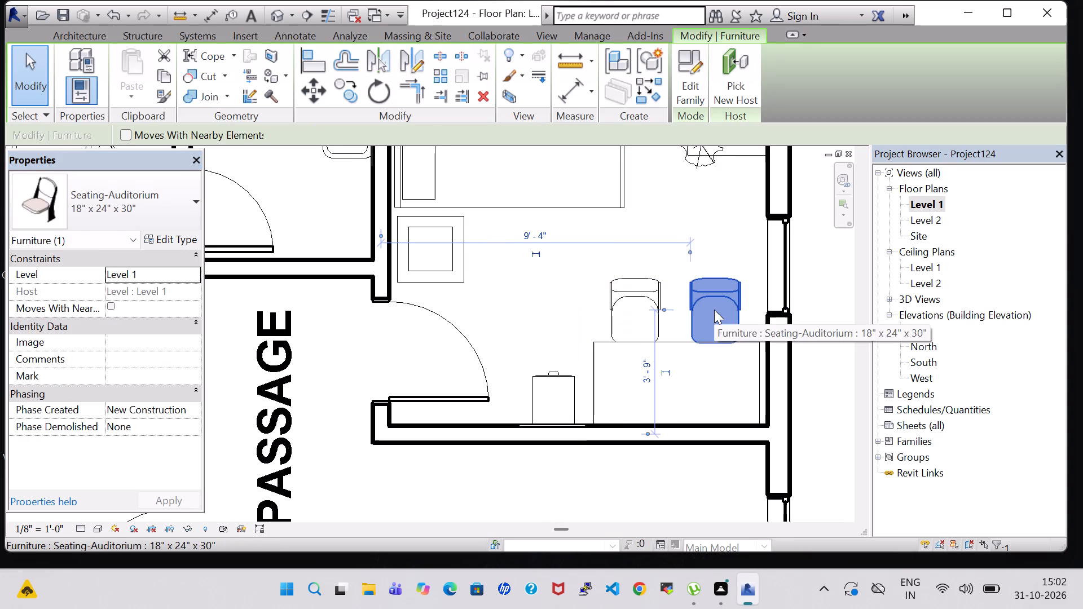
{"action": "key", "text": "Up"}
{"action": "left_click", "coordinate": [628, 296]}
{"action": "key", "text": "Up"}
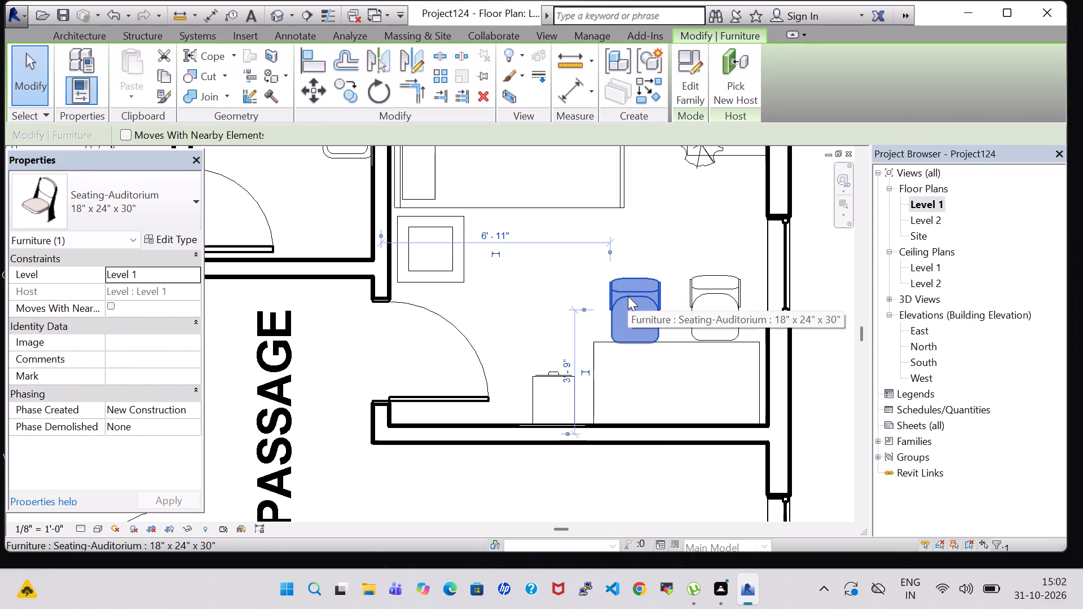
Examine the desk, chairs and file cabinet arrangement in the kids room from several angles in 3D.
{"action": "left_click", "coordinate": [280, 16]}
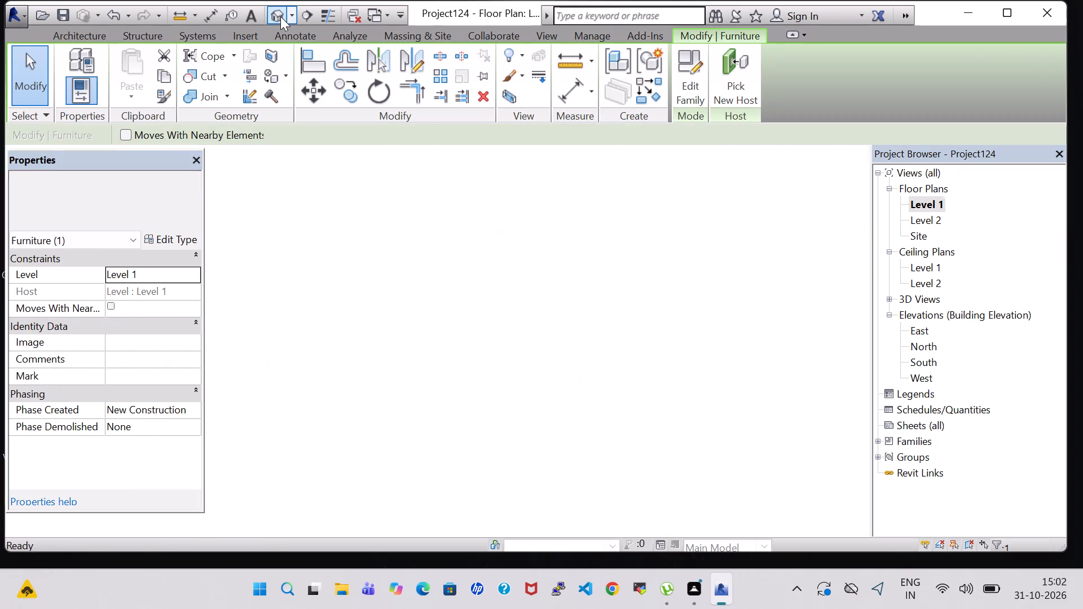
{"action": "scroll", "coordinate": [631, 333], "scroll_direction": "down", "scroll_amount": 1}
{"action": "middle_click_drag", "start_coordinate": [566, 396], "coordinate": [635, 401]}
{"action": "middle_click_drag", "start_coordinate": [632, 419], "coordinate": [699, 255]}
{"action": "middle_click_drag", "start_coordinate": [558, 312], "coordinate": [596, 308]}
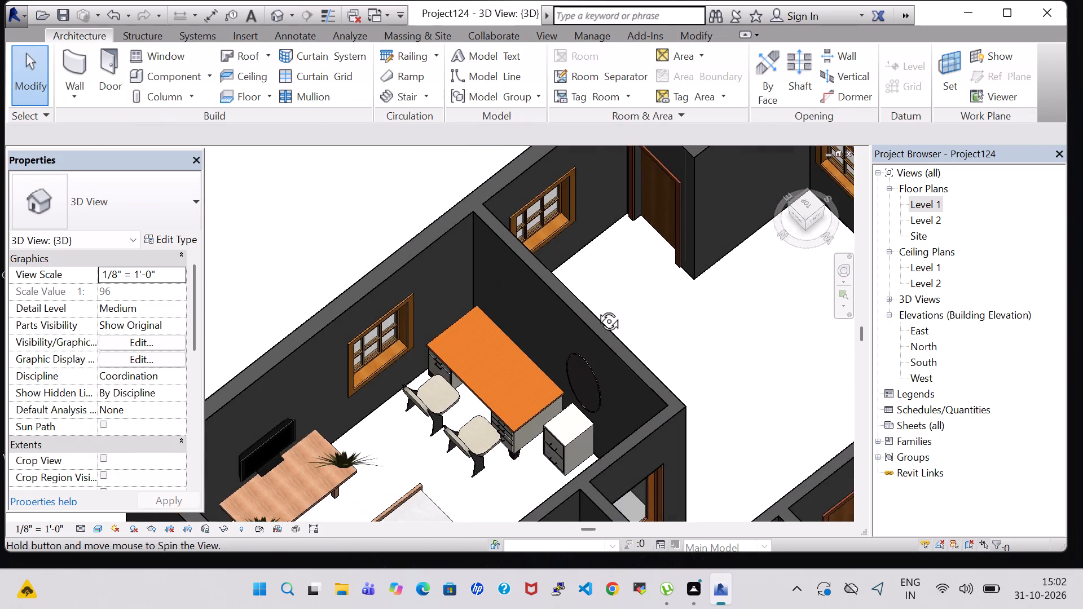
{"action": "middle_click_drag", "start_coordinate": [596, 308], "coordinate": [603, 311]}
{"action": "middle_click_drag", "start_coordinate": [591, 343], "coordinate": [629, 347]}
{"action": "middle_click_drag", "start_coordinate": [629, 359], "coordinate": [716, 243]}
{"action": "middle_click_drag", "start_coordinate": [702, 247], "coordinate": [706, 247], "text": "shift"}
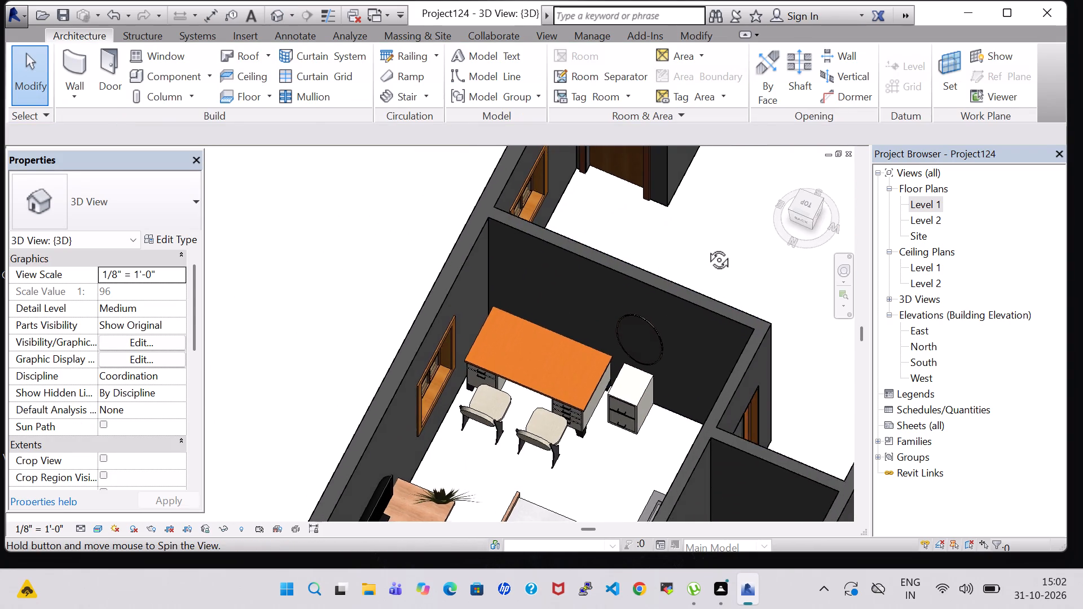
{"action": "middle_click_drag", "start_coordinate": [706, 247], "coordinate": [695, 250], "text": "shift"}
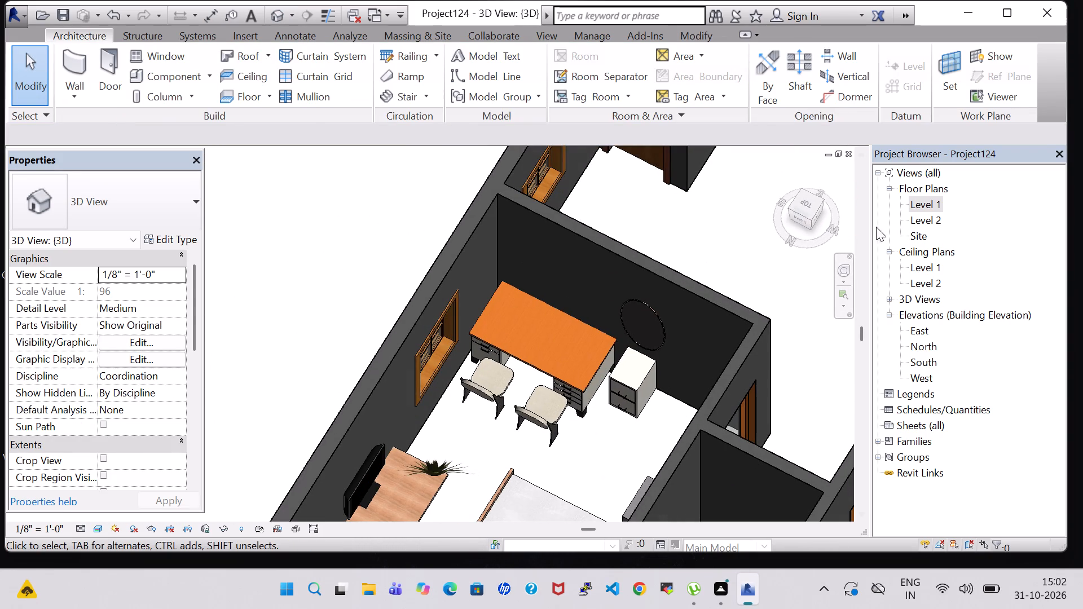
In the Level 1 floor plan, rename the TOILET room tag A.TOILET and set its orientation to Vertical.
{"action": "double_click", "coordinate": [920, 201]}
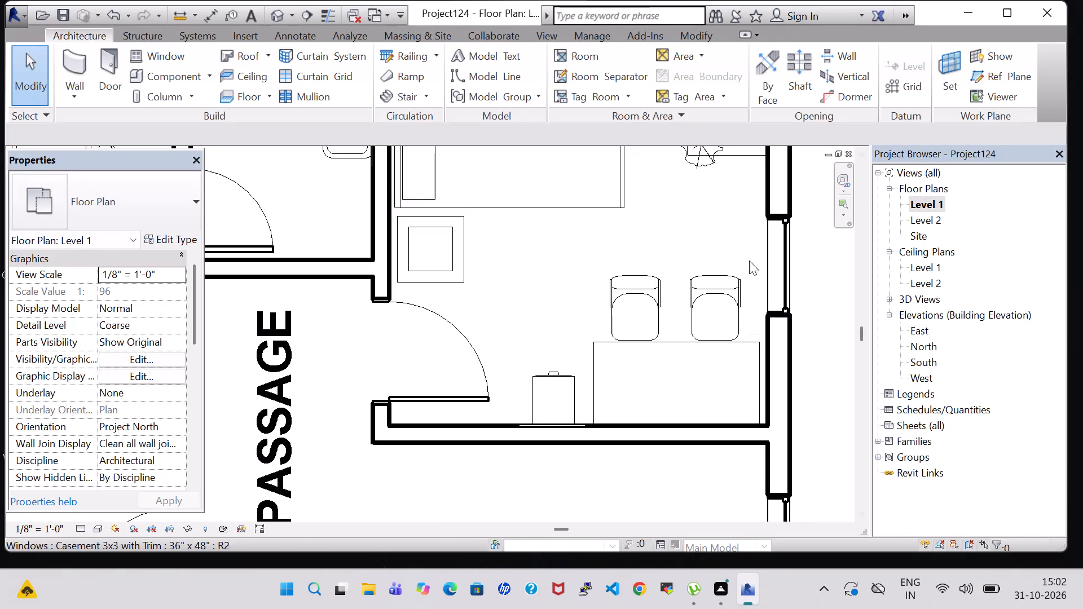
{"action": "scroll", "coordinate": [727, 273], "scroll_direction": "down", "scroll_amount": 5}
{"action": "scroll", "coordinate": [602, 316], "scroll_direction": "down", "scroll_amount": 3}
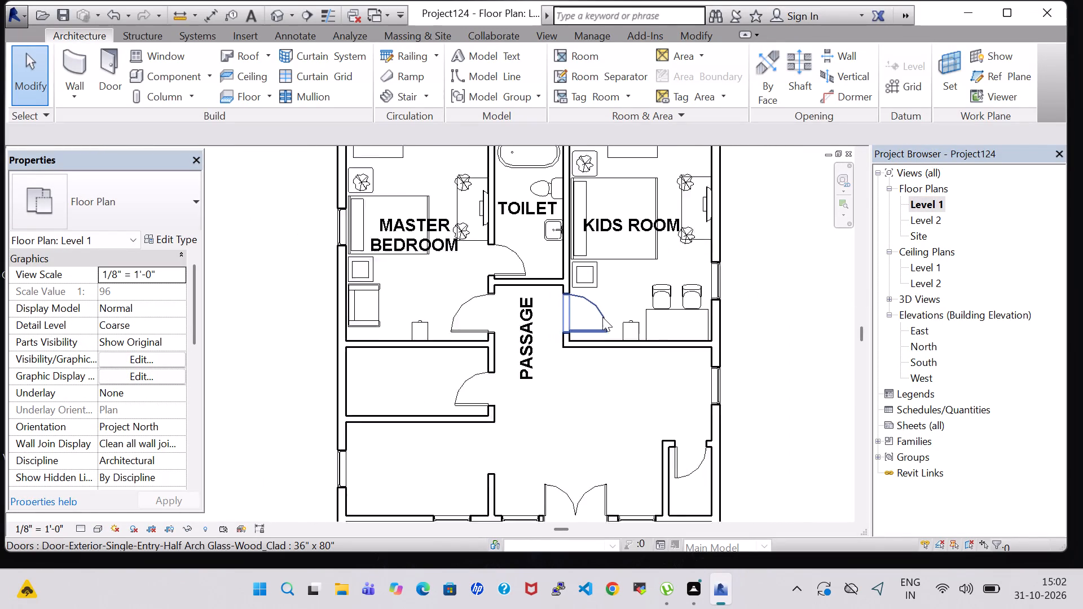
{"action": "middle_click_drag", "start_coordinate": [606, 447], "coordinate": [604, 416]}
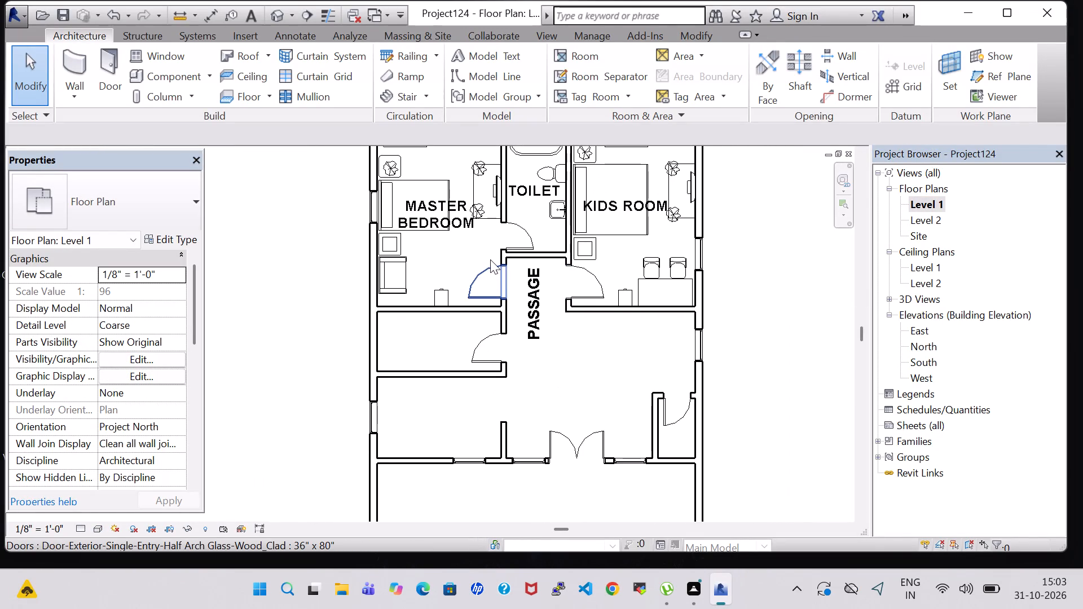
{"action": "double_click", "coordinate": [541, 185]}
{"action": "left_click", "coordinate": [513, 192]}
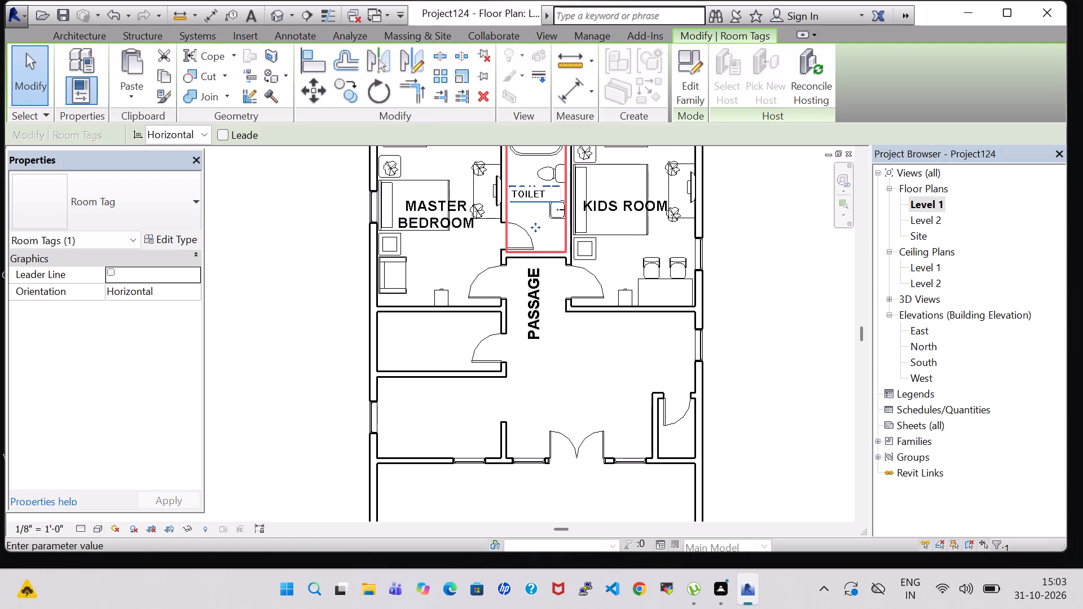
{"action": "type", "text": "A."}
{"action": "key", "text": "Return"}
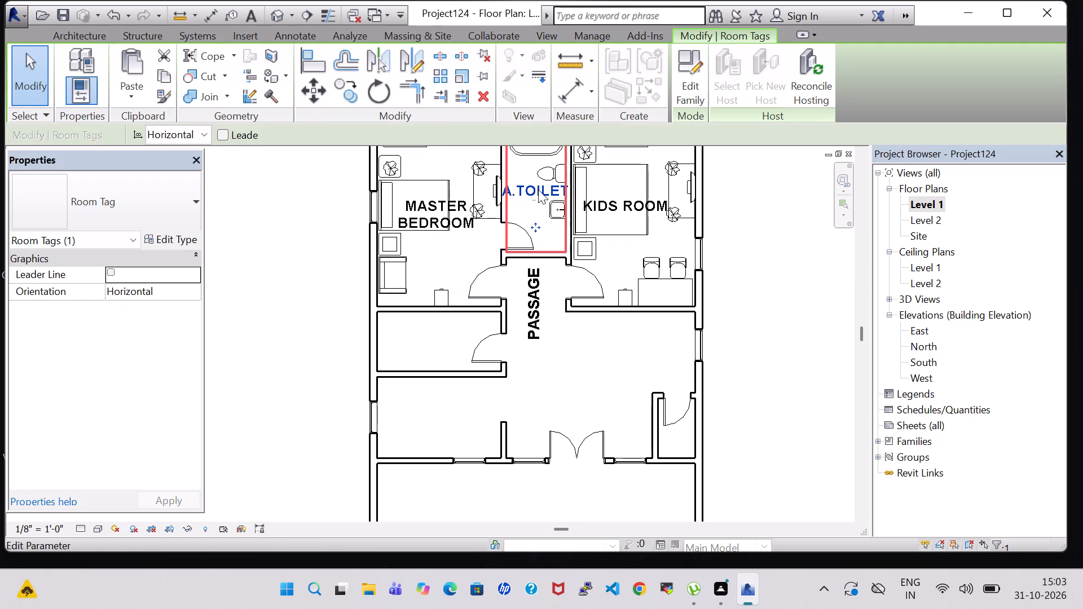
{"action": "left_click", "coordinate": [186, 130]}
{"action": "left_click", "coordinate": [184, 163]}
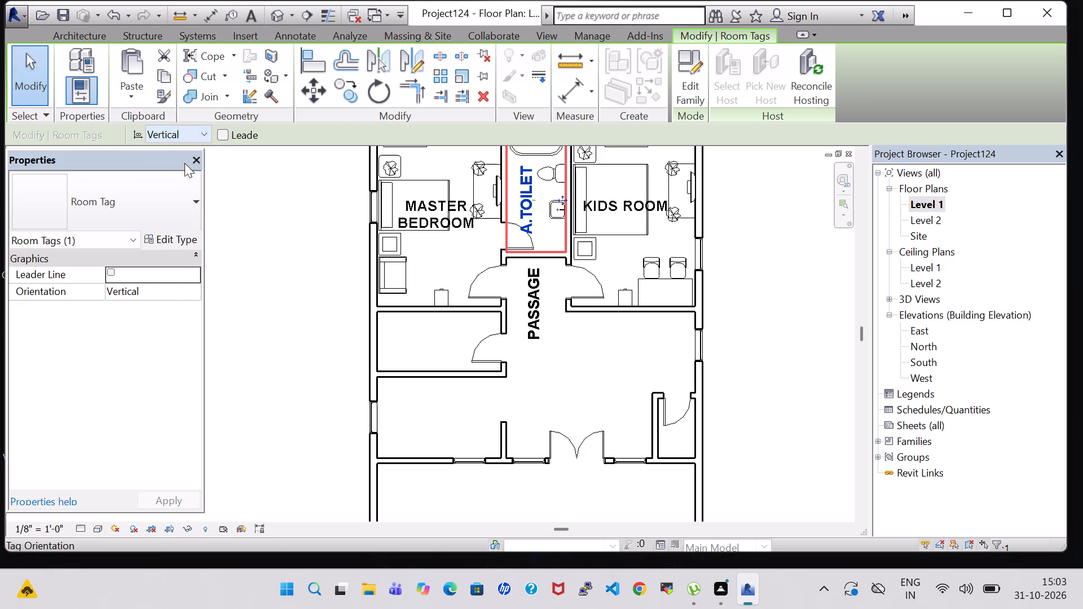
{"action": "left_click", "coordinate": [588, 364]}
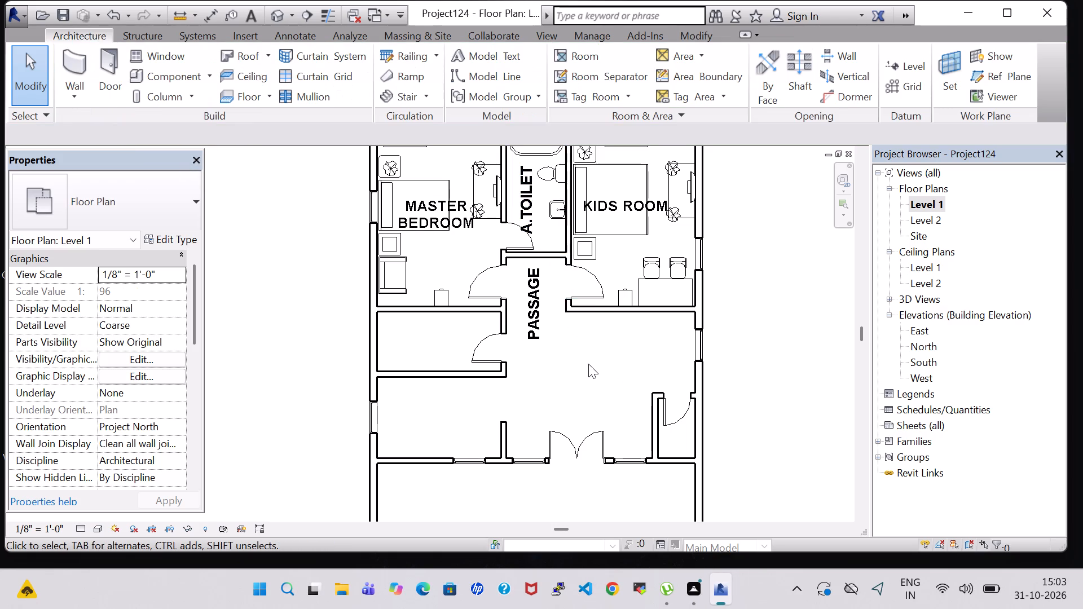
Rename the KIDS ROOM tag as KID'S BED ROOM.
{"action": "left_click", "coordinate": [633, 206]}
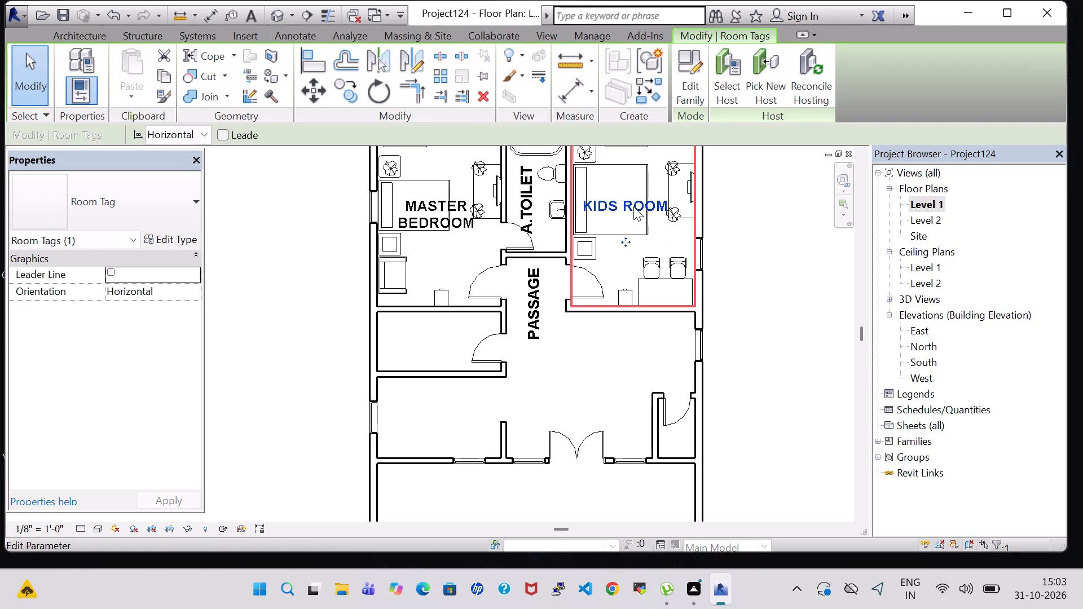
{"action": "left_click", "coordinate": [620, 206]}
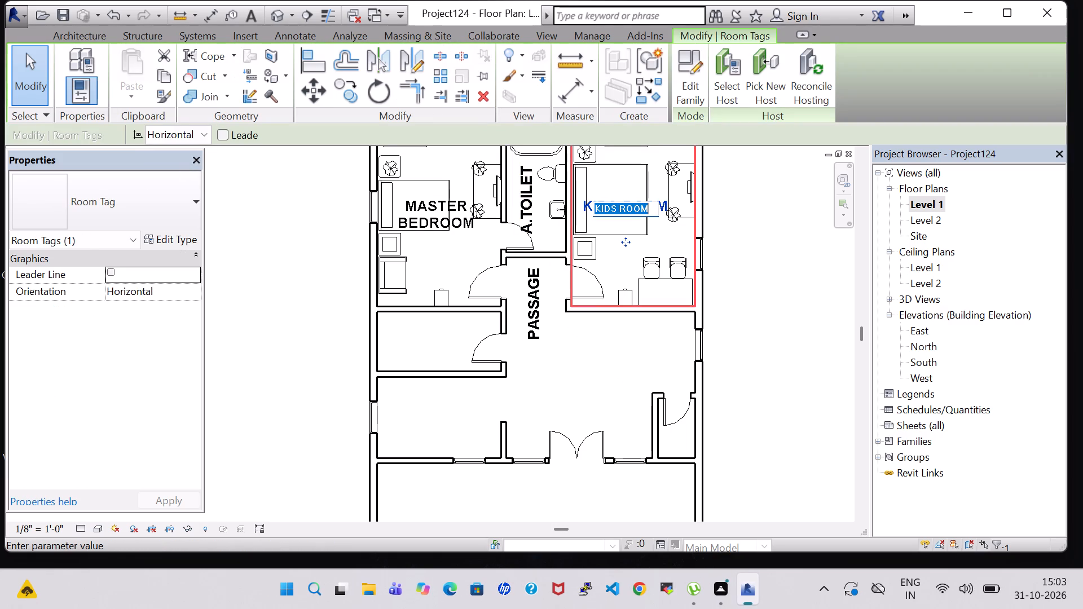
{"action": "left_click", "coordinate": [617, 210]}
{"action": "type", "text": "BED"}
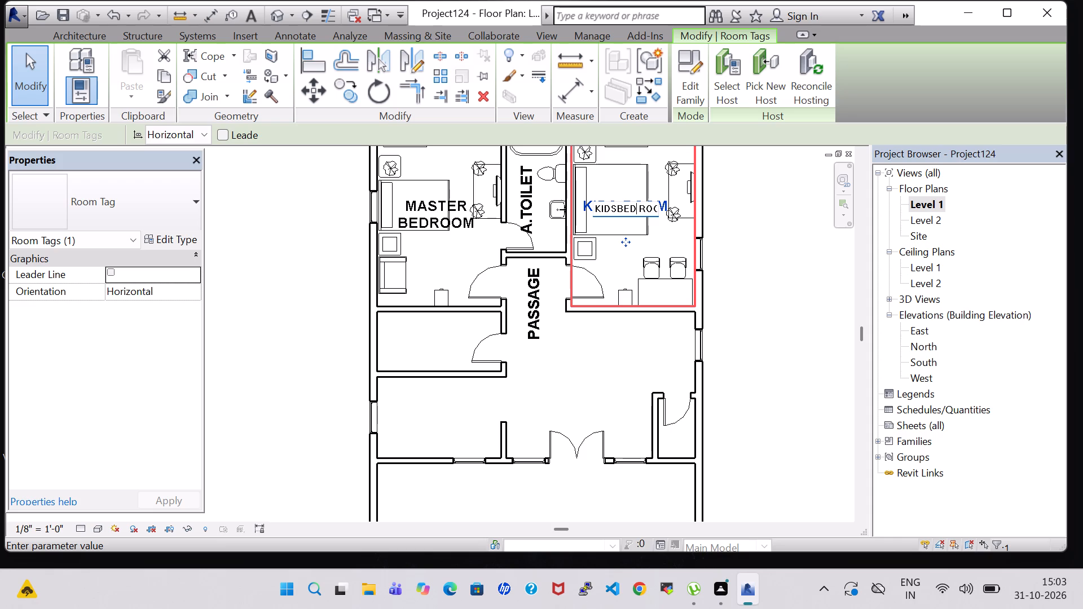
{"action": "left_click", "coordinate": [612, 210]}
{"action": "key", "text": "apostrophe"}
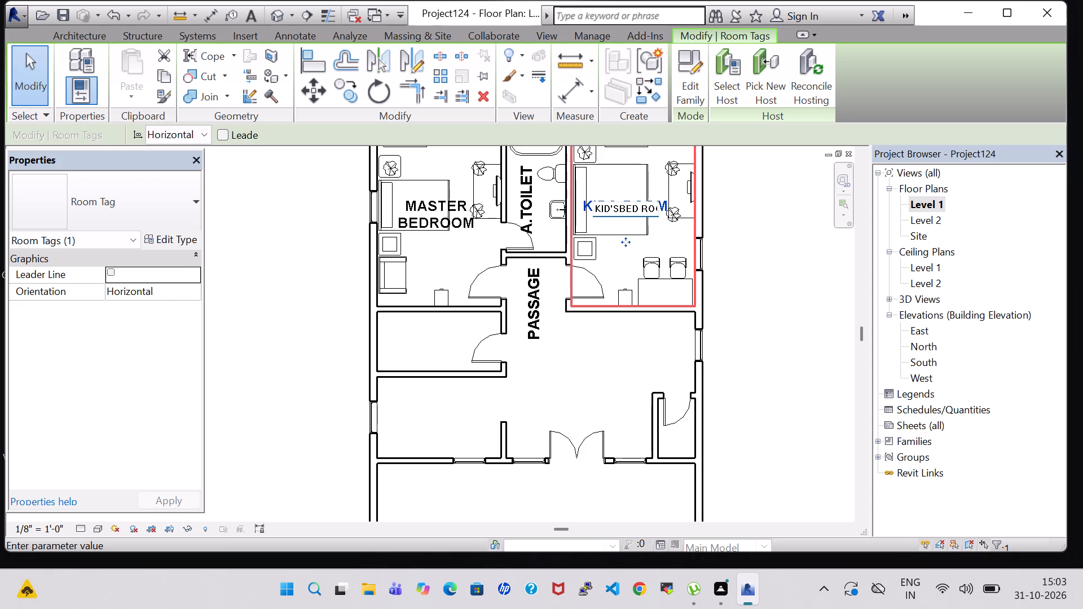
{"action": "left_click", "coordinate": [621, 210]}
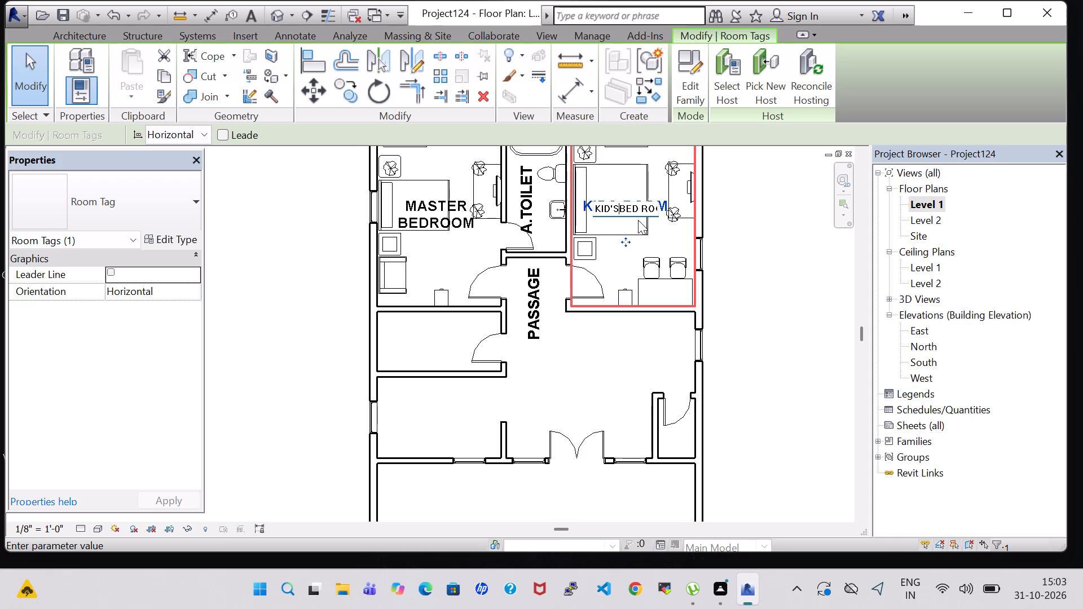
{"action": "key", "text": "space"}
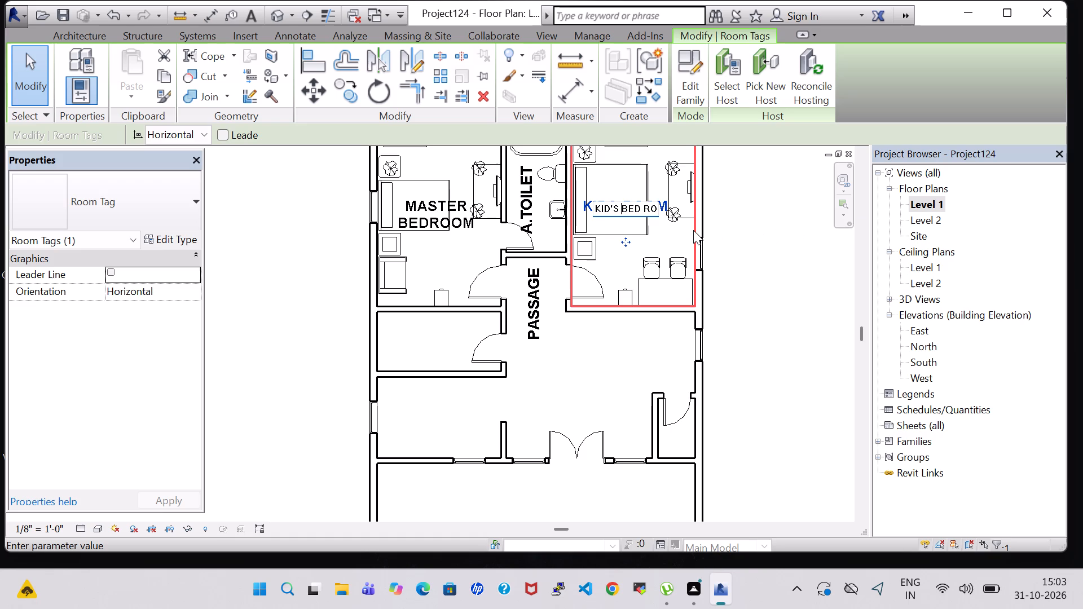
{"action": "key", "text": "Return"}
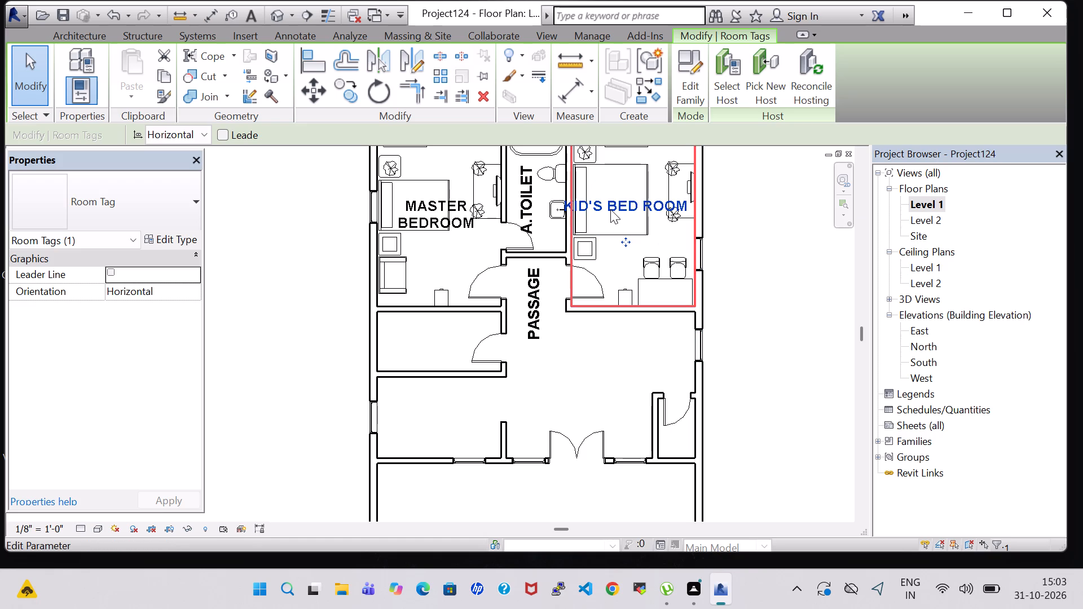
Edit that room name to KID'S BEDROOM, with extra spaces between the two words so the tag wraps onto two lines.
{"action": "double_click", "coordinate": [610, 209]}
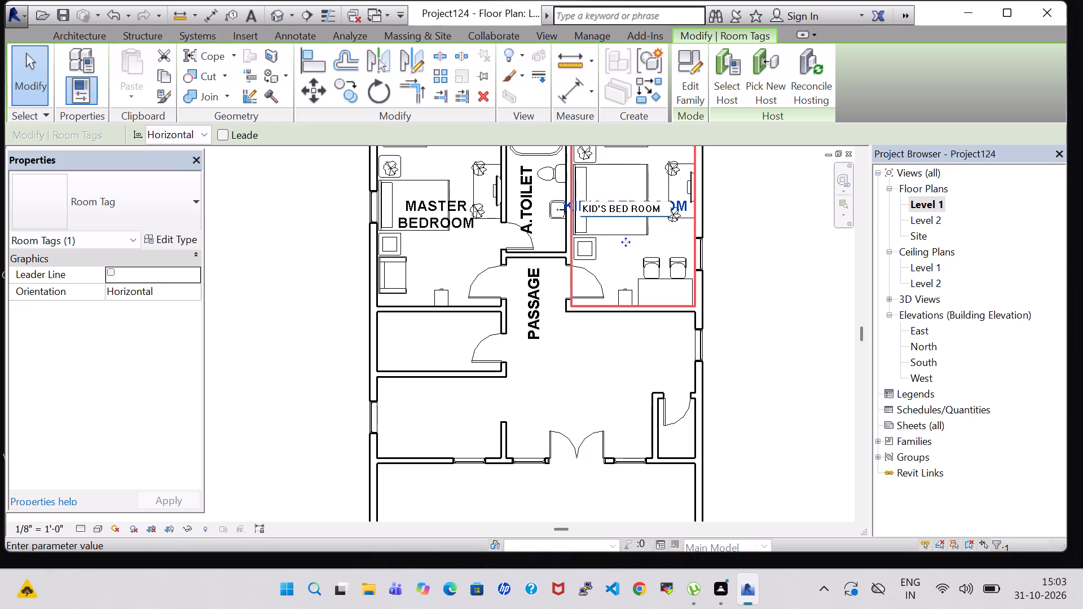
{"action": "left_click", "coordinate": [629, 209]}
{"action": "key", "text": "Right"}
{"action": "key", "text": "BackSpace"}
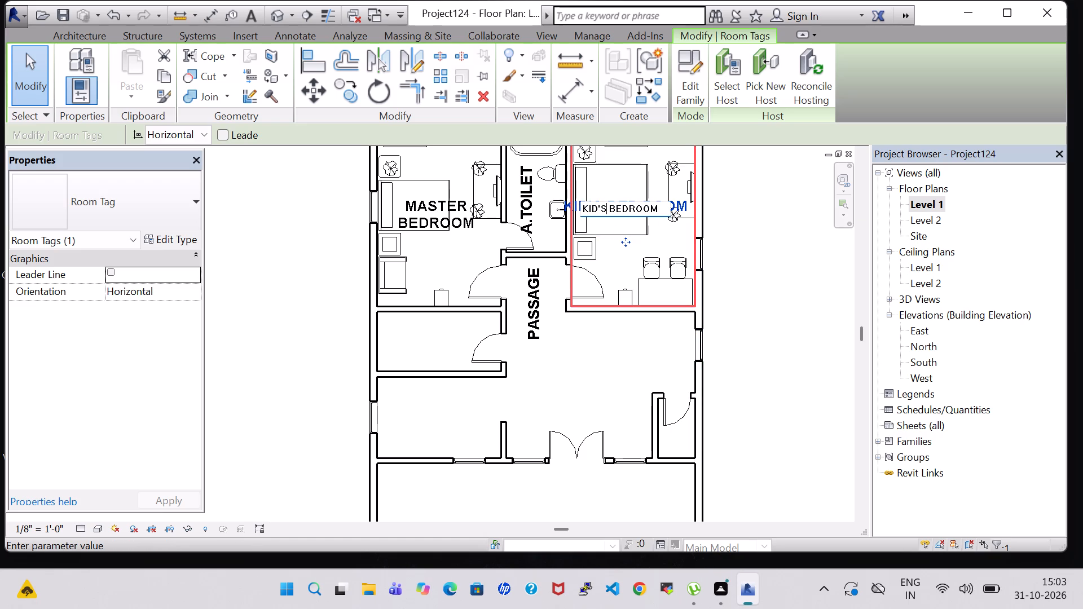
{"action": "left_click", "coordinate": [607, 209]}
{"action": "key", "text": "space"}
{"action": "key", "text": "space"}
{"action": "key", "text": "space"}
{"action": "key", "text": "space"}
{"action": "key", "text": "space"}
{"action": "key", "text": "space"}
{"action": "key", "text": "space"}
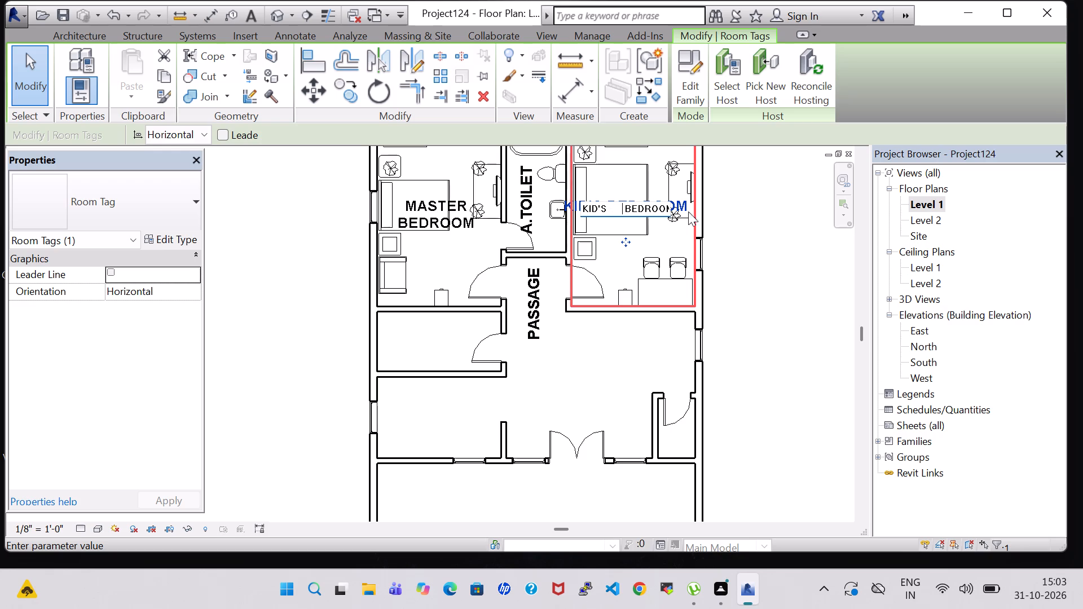
{"action": "key", "text": "Return"}
{"action": "left_click", "coordinate": [788, 290]}
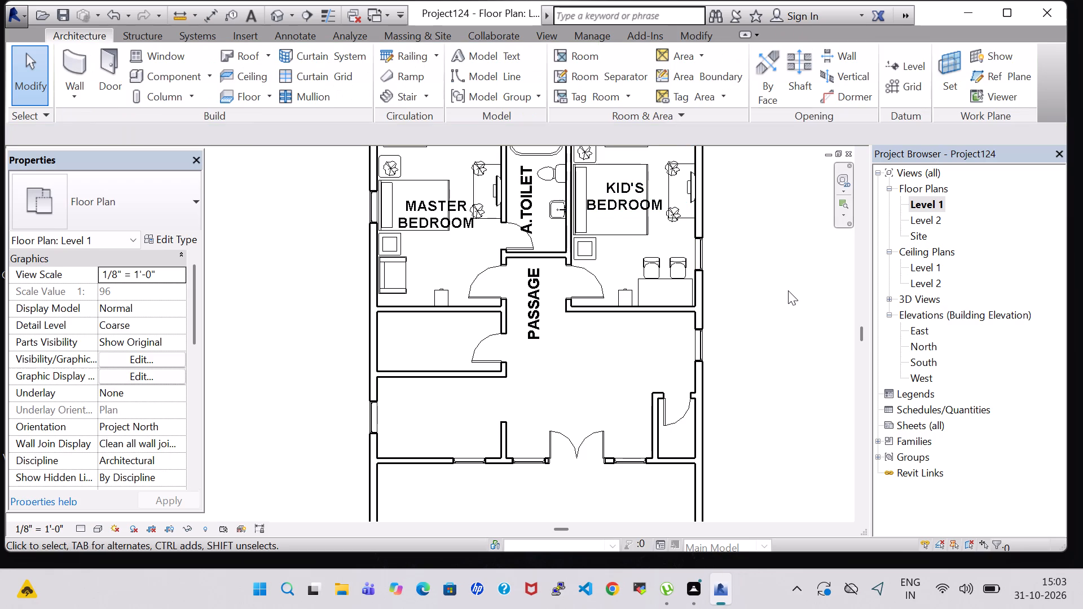
Nudge the KID'S BEDROOM tag seven increments down the plan, towards the desk end of the room.
{"action": "left_click", "coordinate": [623, 212]}
{"action": "key", "text": "Down"}
{"action": "key", "text": "Down"}
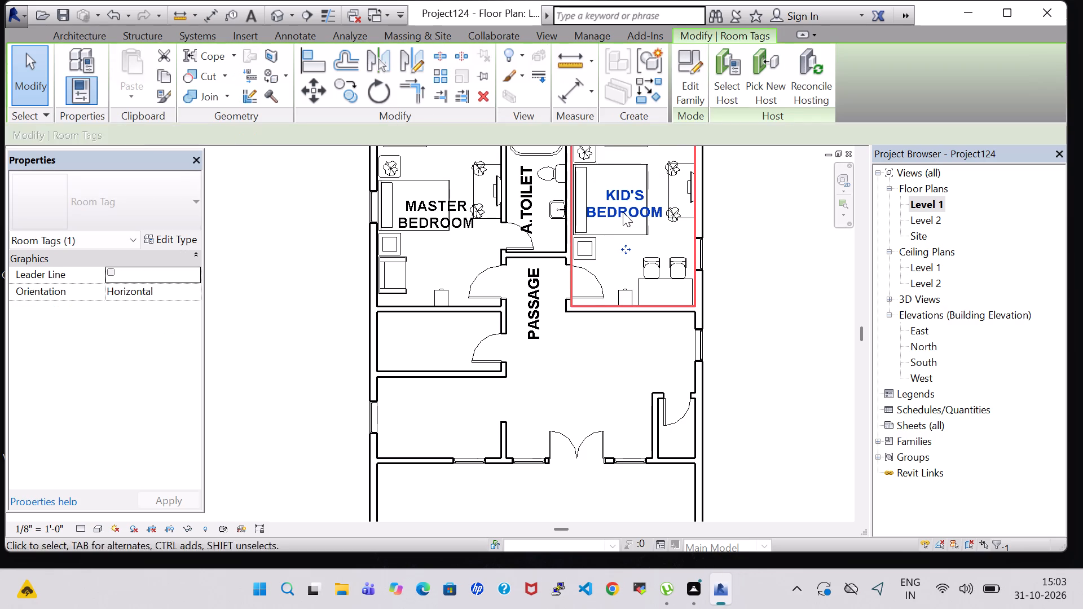
{"action": "key", "text": "Down"}
{"action": "key", "text": "Down"}
{"action": "key", "text": "Down"}
{"action": "key", "text": "Down"}
{"action": "key", "text": "Down"}
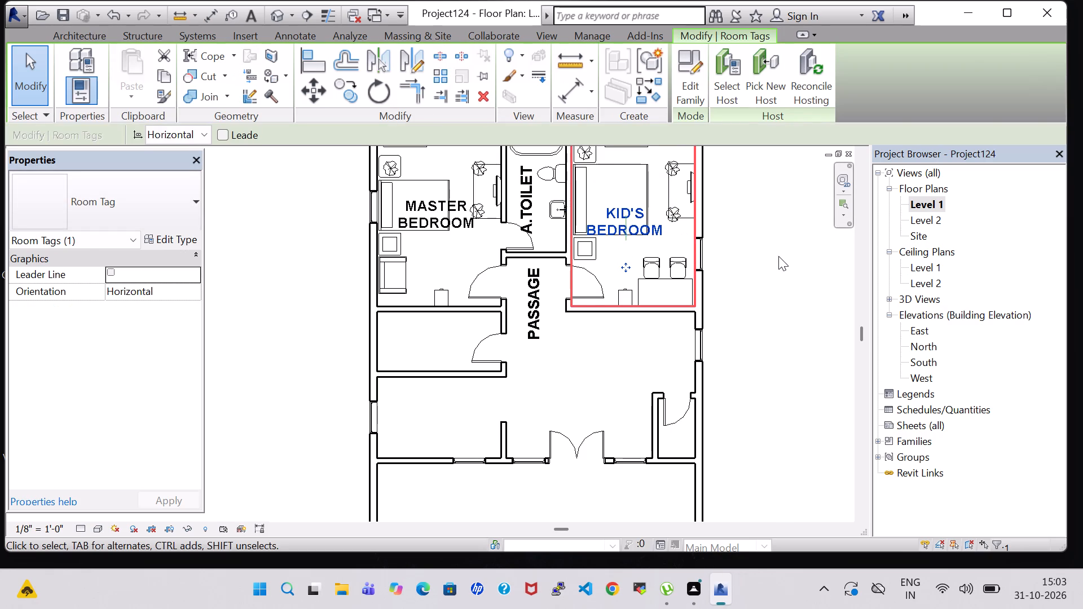
{"action": "left_click", "coordinate": [785, 258]}
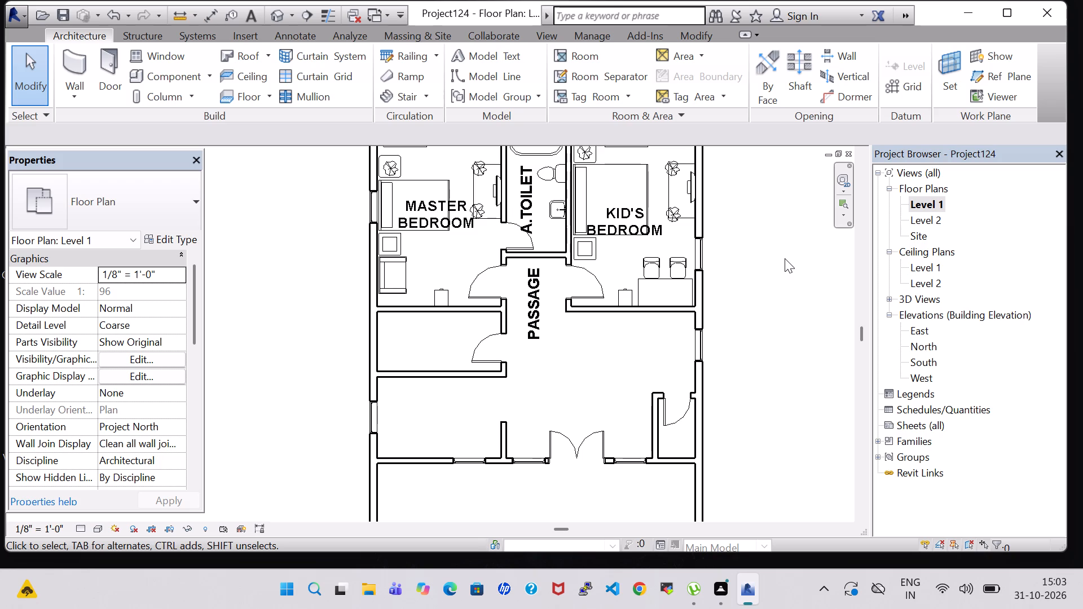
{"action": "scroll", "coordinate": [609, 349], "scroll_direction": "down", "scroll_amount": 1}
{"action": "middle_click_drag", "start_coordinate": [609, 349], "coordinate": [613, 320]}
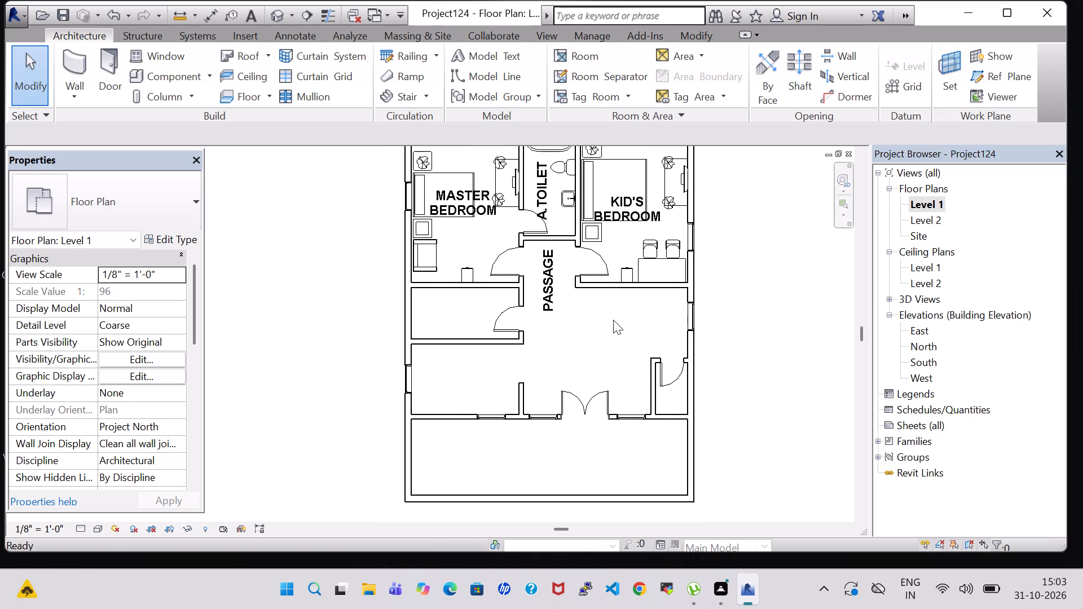
Create a similar Tub-Free Standing-3D 30" x 60" in the unfurnished bathroom below the master bedroom, lengthwise along the exterior wall.
{"action": "left_click", "coordinate": [557, 147]}
{"action": "right_click", "coordinate": [557, 147]}
{"action": "left_click", "coordinate": [623, 272]}
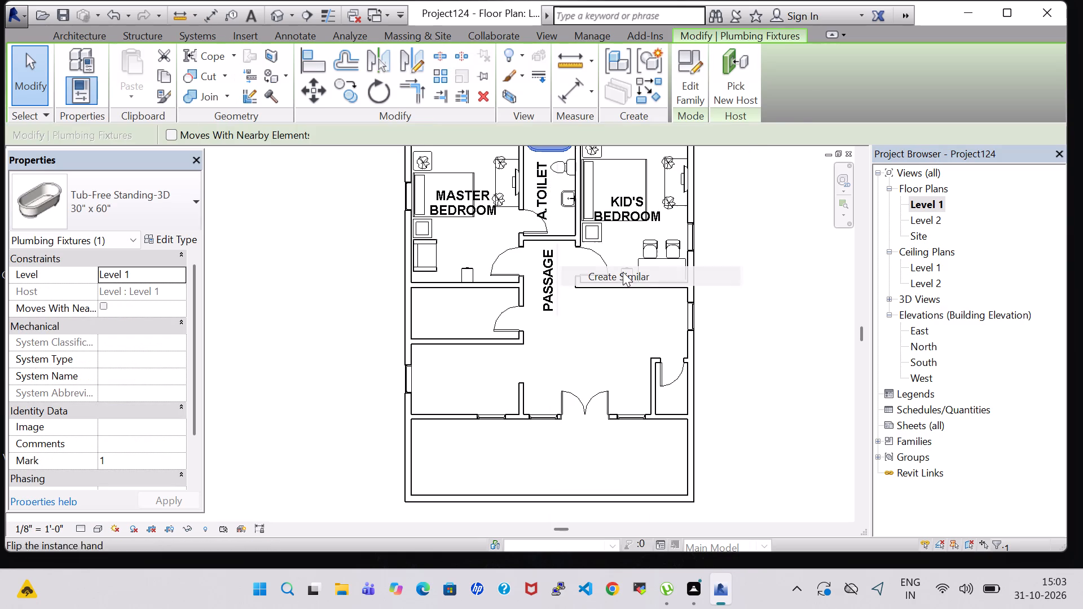
{"action": "scroll", "coordinate": [424, 317], "scroll_direction": "up", "scroll_amount": 7}
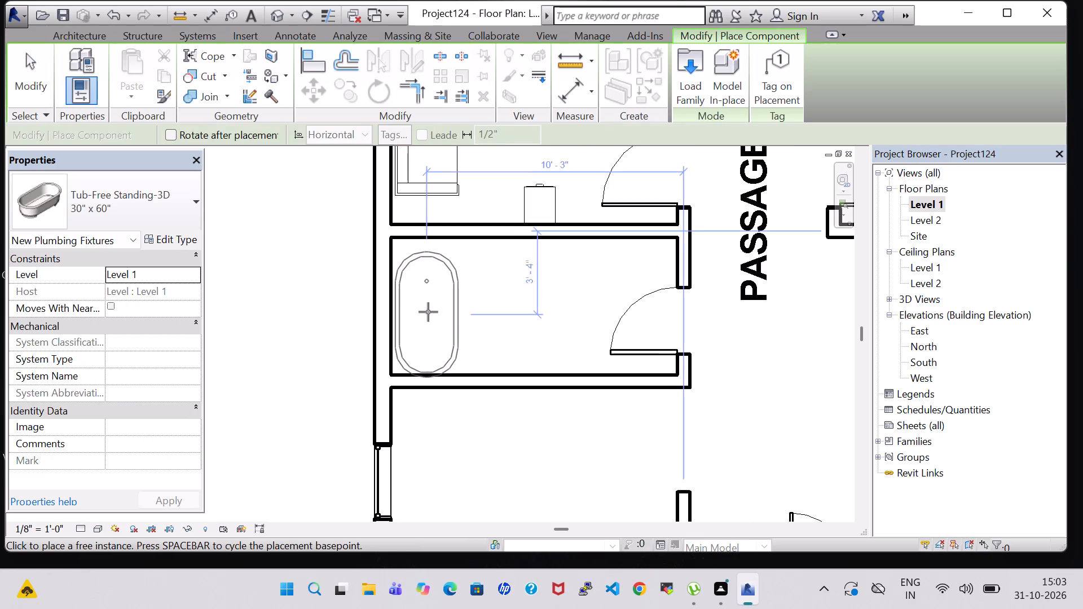
{"action": "left_click", "coordinate": [428, 311]}
{"action": "key", "text": "Escape"}
{"action": "key", "text": "Escape"}
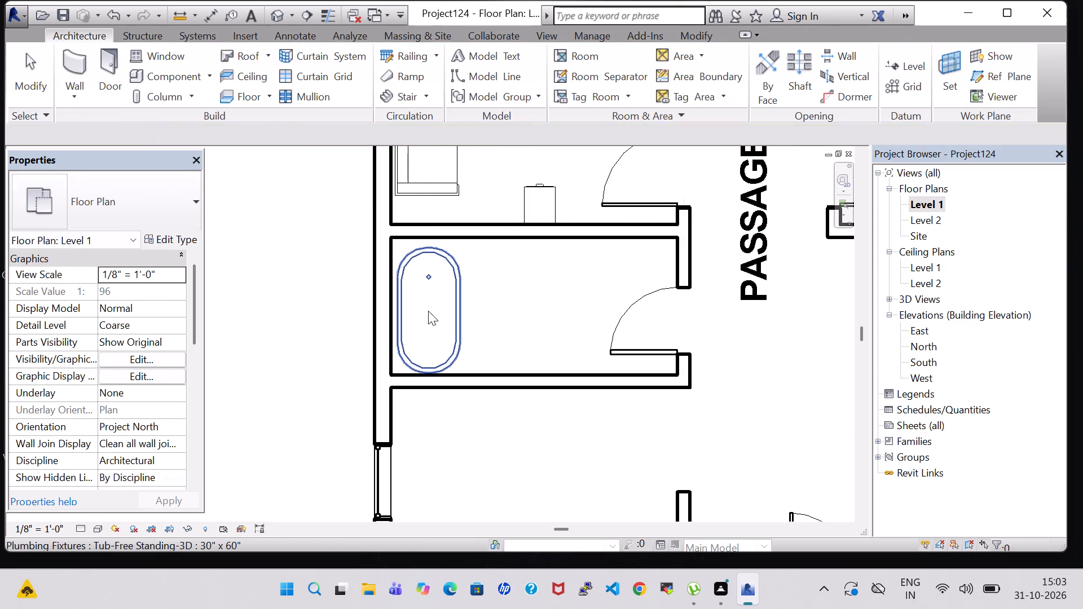
Create a similar Toilet-Domestic-3D beside the new tub, backed against the wall shared with the master bedroom.
{"action": "scroll", "coordinate": [463, 308], "scroll_direction": "down", "scroll_amount": 6}
{"action": "middle_click_drag", "start_coordinate": [495, 289], "coordinate": [463, 405]}
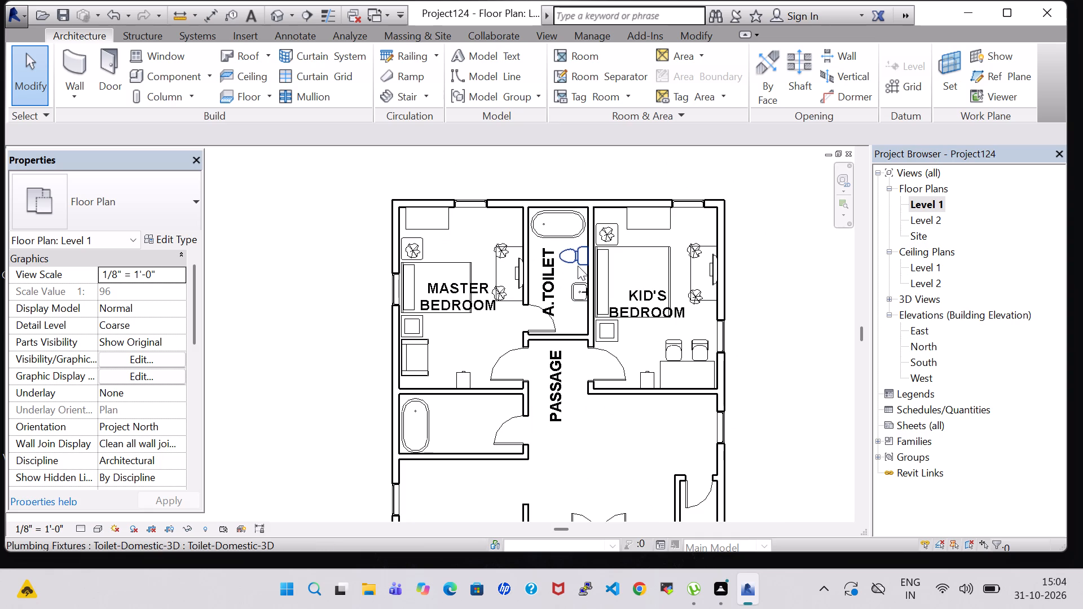
{"action": "left_click", "coordinate": [578, 266]}
{"action": "right_click", "coordinate": [578, 266]}
{"action": "left_click", "coordinate": [628, 295]}
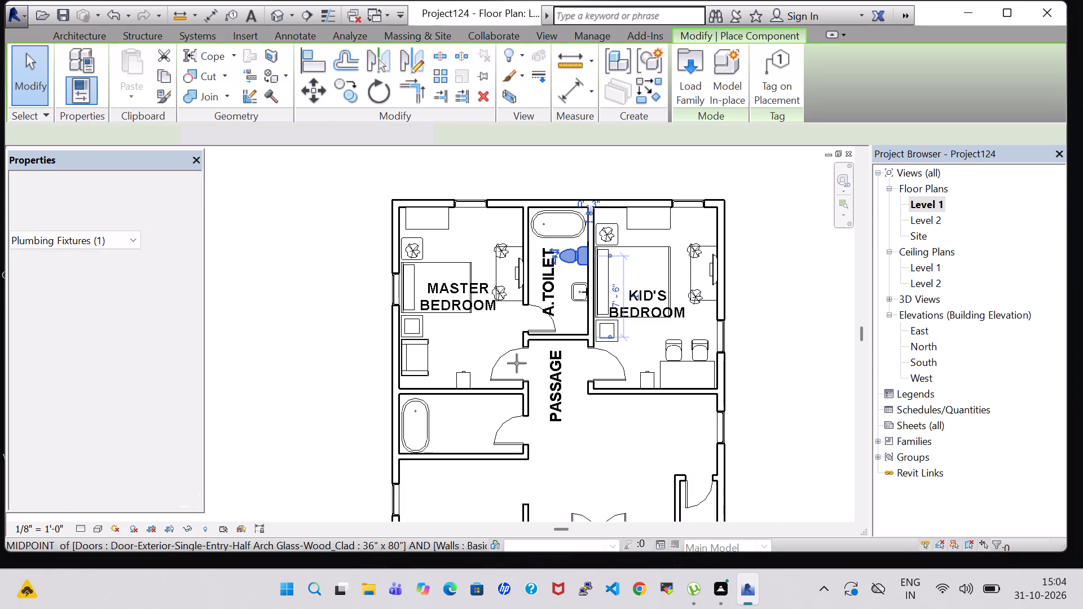
{"action": "scroll", "coordinate": [466, 423], "scroll_direction": "up", "scroll_amount": 7}
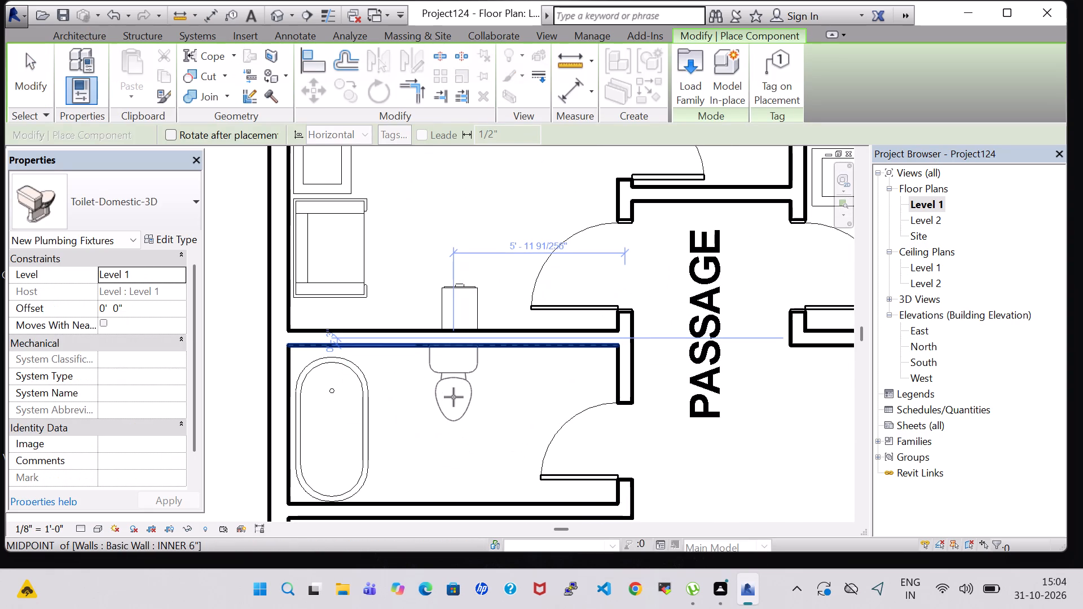
{"action": "left_click", "coordinate": [447, 397]}
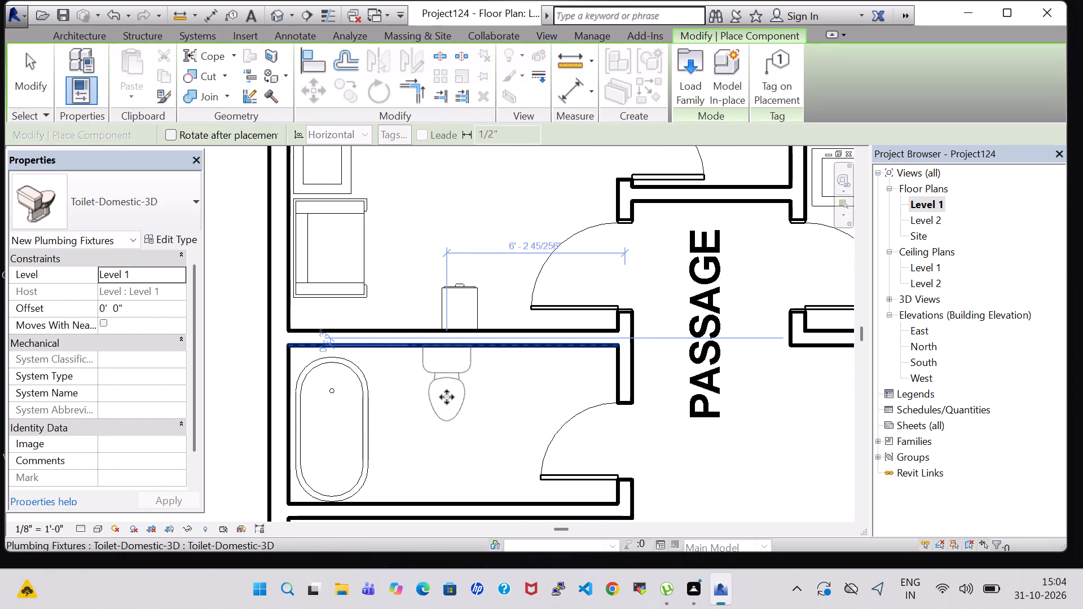
{"action": "key", "text": "Escape"}
{"action": "key", "text": "Escape"}
Create a similar Sink Vanity-Square 20" x 18" on the same wall, between the new toilet and the bathroom door.
{"action": "scroll", "coordinate": [447, 397], "scroll_direction": "down", "scroll_amount": 7}
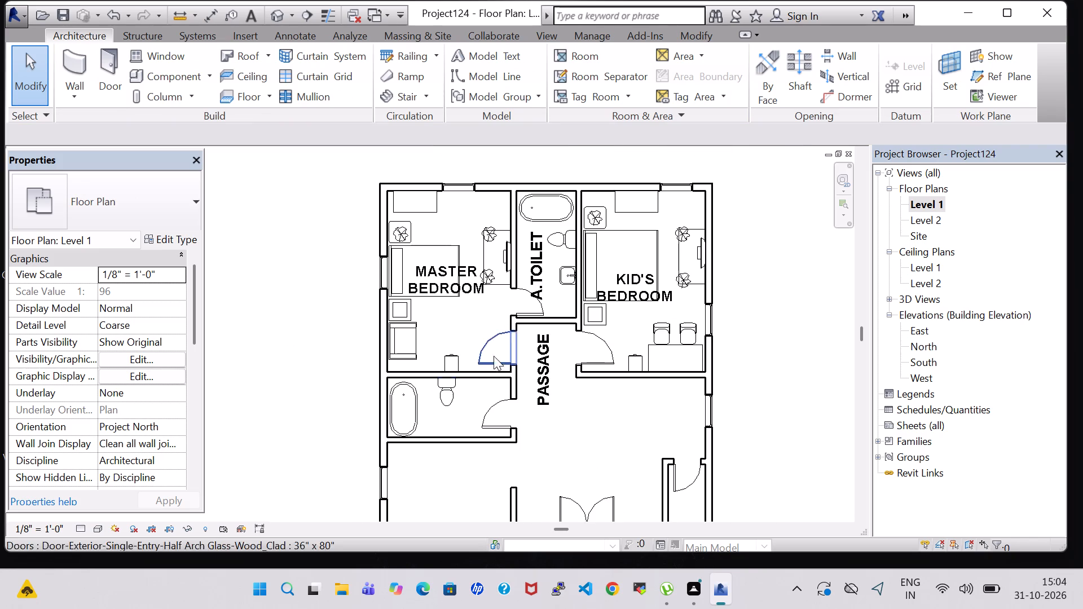
{"action": "left_click", "coordinate": [565, 268]}
{"action": "right_click", "coordinate": [565, 268]}
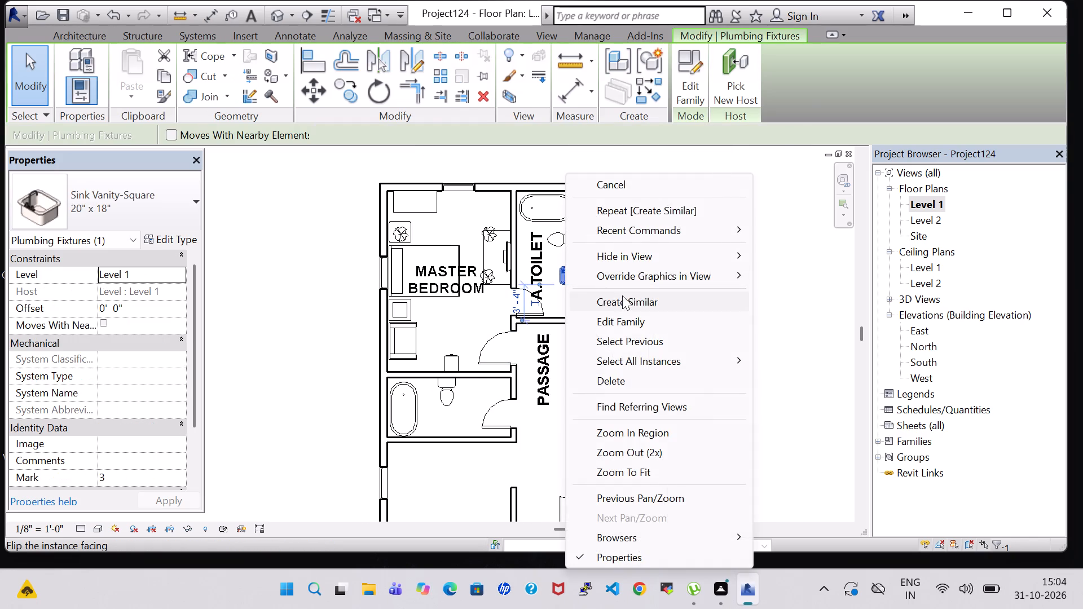
{"action": "left_click", "coordinate": [622, 295]}
{"action": "scroll", "coordinate": [473, 390], "scroll_direction": "up", "scroll_amount": 7}
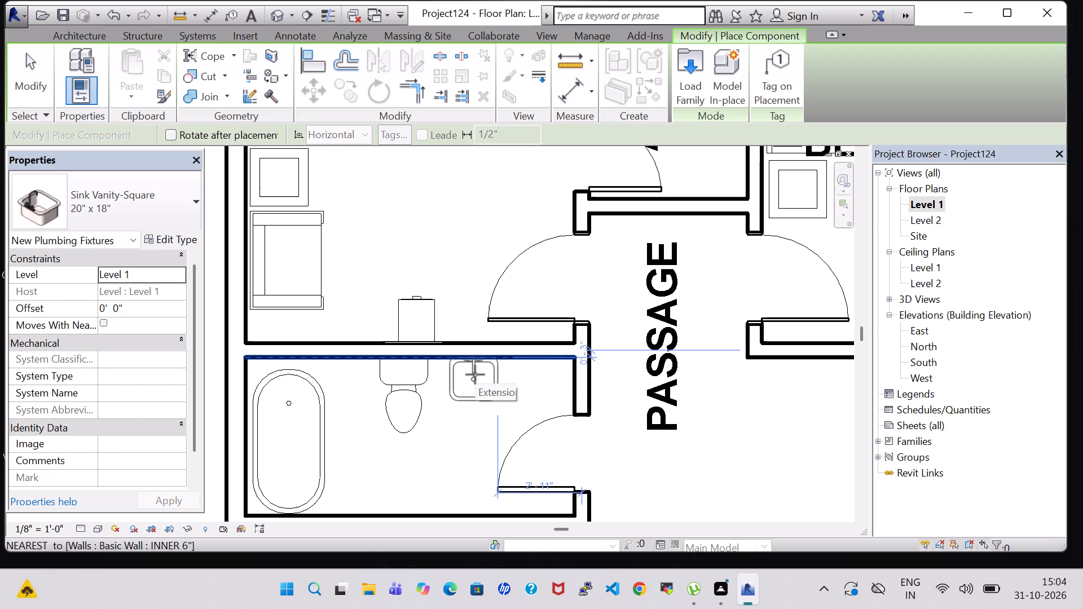
{"action": "left_click", "coordinate": [475, 374]}
{"action": "key", "text": "Escape"}
{"action": "key", "text": "Escape"}
Nudge the new toilet four increments towards the tub, away from the sink.
{"action": "left_click", "coordinate": [422, 386]}
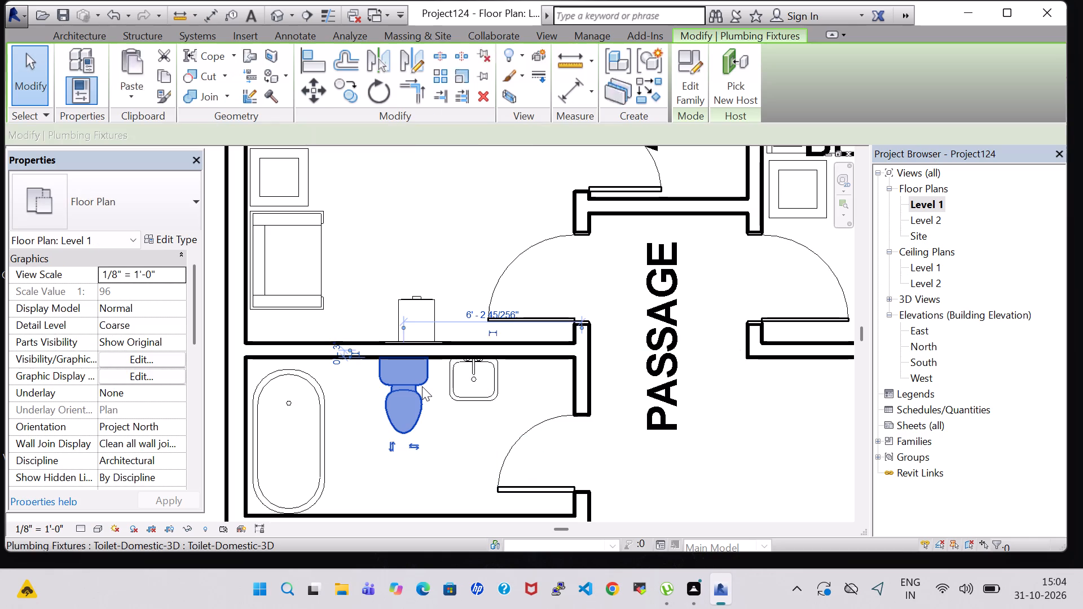
{"action": "key", "text": "Left"}
{"action": "key", "text": "Left"}
{"action": "key", "text": "Left"}
{"action": "key", "text": "Left"}
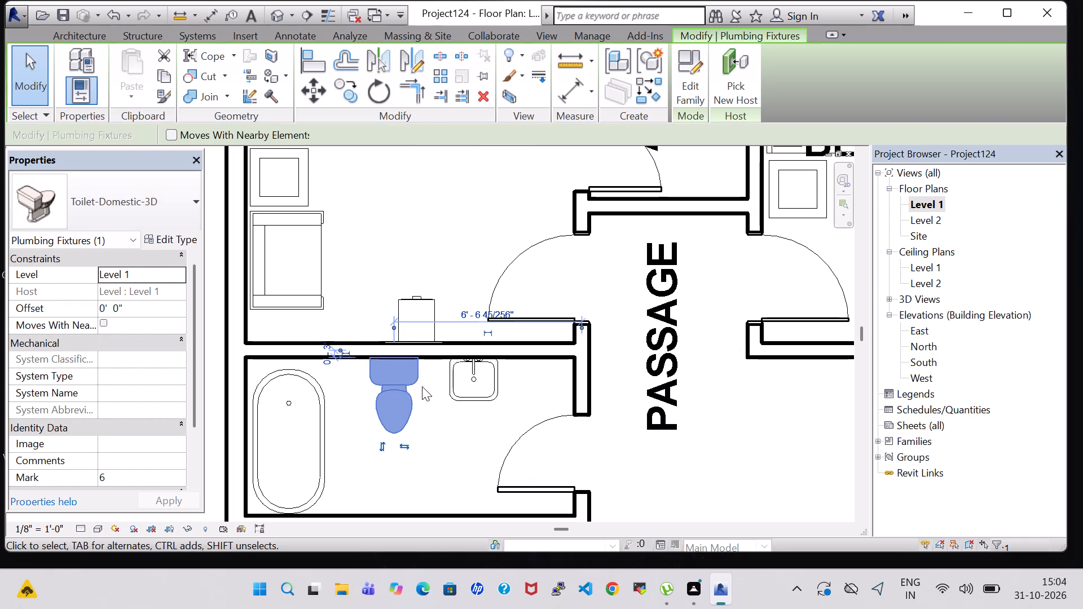
{"action": "left_click", "coordinate": [626, 485]}
Create a similar Mirror-Ellipse 24" x 48" from the A.TOILET one, centred on the wall behind the new bathroom's sink.
{"action": "scroll", "coordinate": [596, 433], "scroll_direction": "down", "scroll_amount": 5}
{"action": "middle_click_drag", "start_coordinate": [657, 303], "coordinate": [654, 362]}
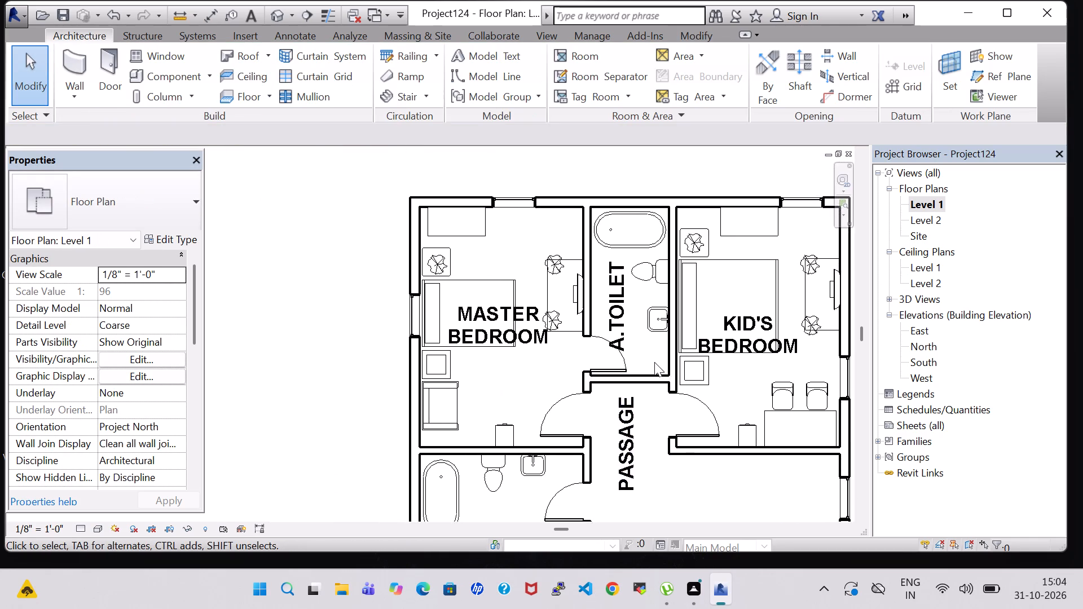
{"action": "scroll", "coordinate": [654, 362], "scroll_direction": "up", "scroll_amount": 7}
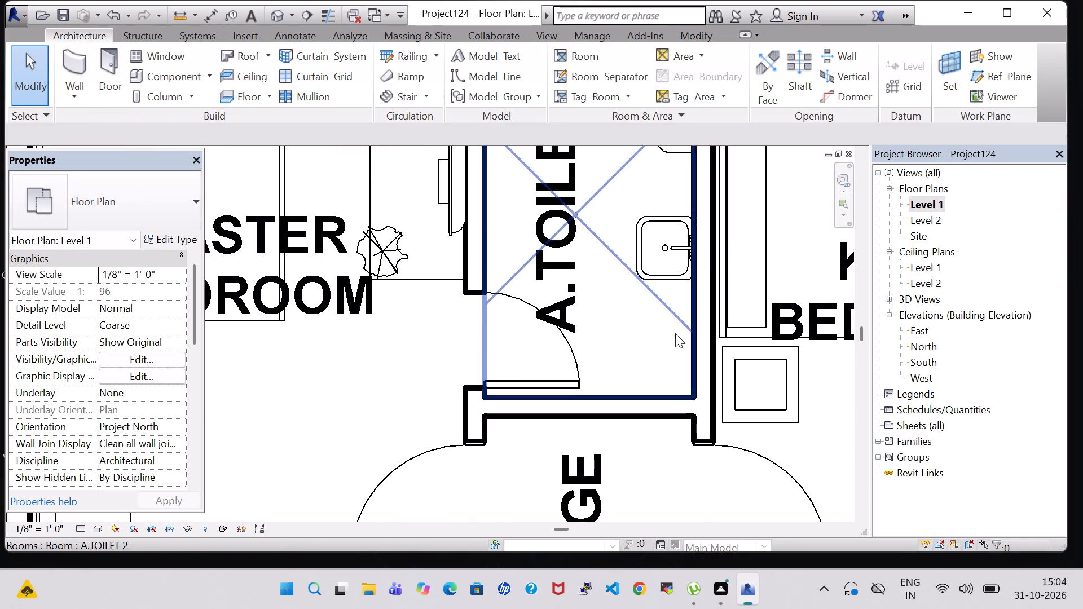
{"action": "left_click", "coordinate": [675, 337]}
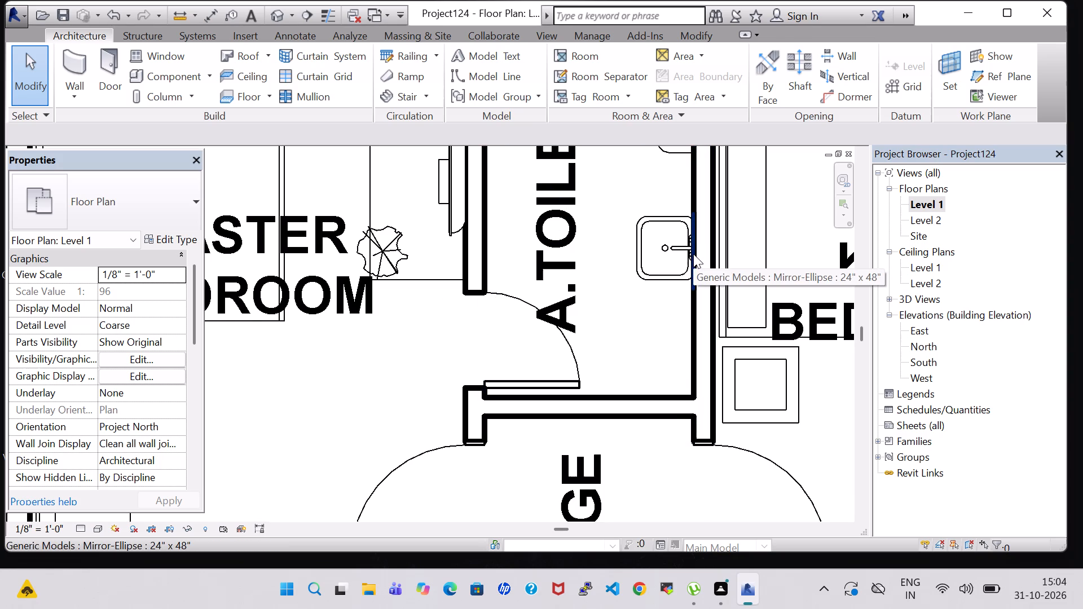
{"action": "scroll", "coordinate": [693, 254], "scroll_direction": "up", "scroll_amount": 5}
{"action": "left_click", "coordinate": [693, 254]}
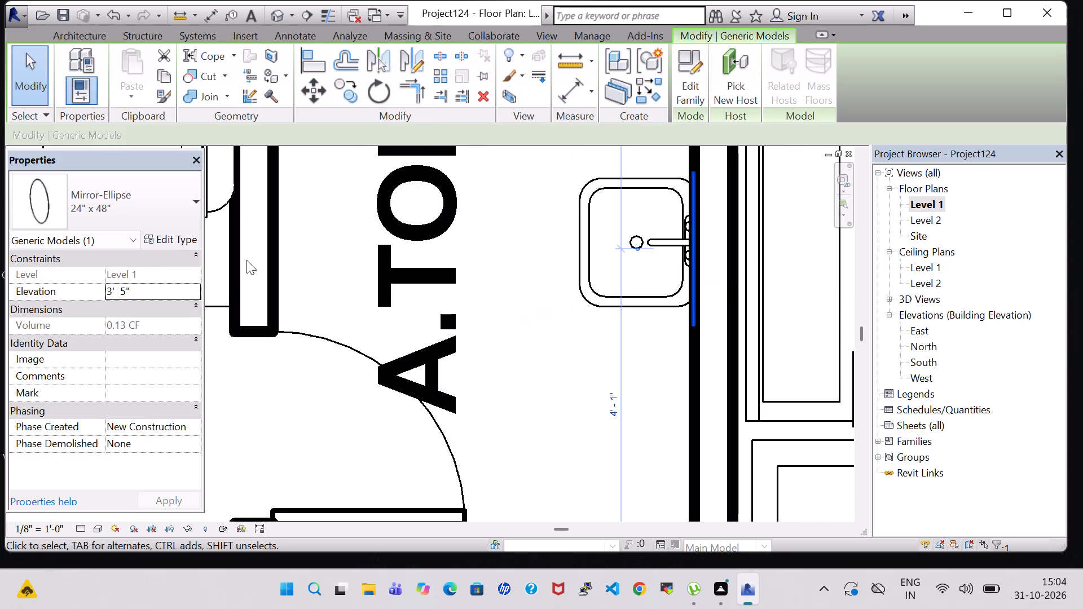
{"action": "right_click", "coordinate": [693, 249]}
{"action": "left_click", "coordinate": [769, 299]}
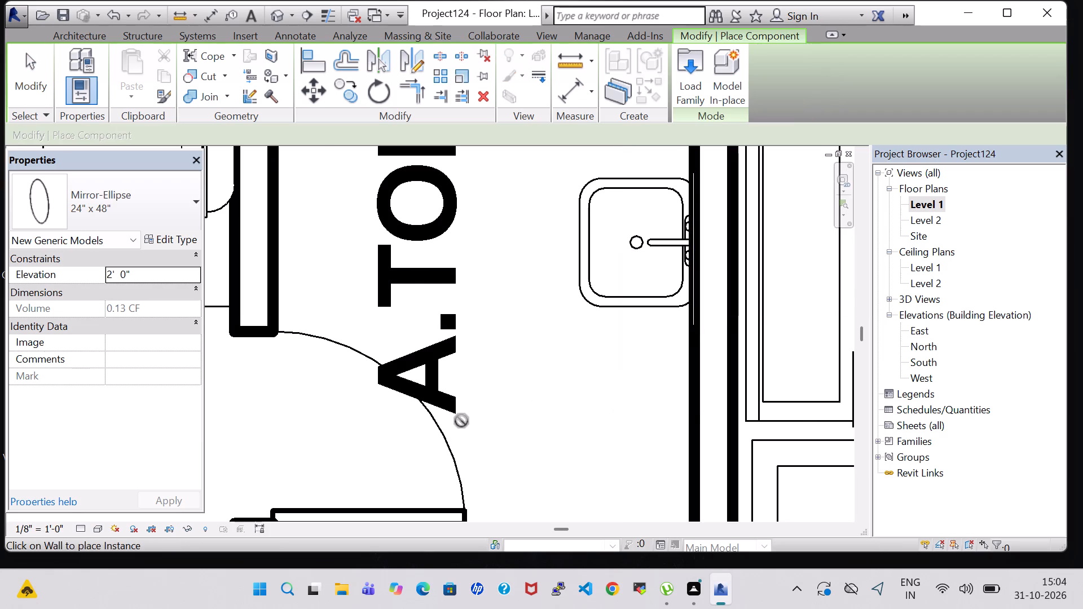
{"action": "scroll", "coordinate": [461, 421], "scroll_direction": "down", "scroll_amount": 6}
{"action": "middle_click_drag", "start_coordinate": [450, 442], "coordinate": [563, 289]}
{"action": "scroll", "coordinate": [556, 290], "scroll_direction": "down", "scroll_amount": 4}
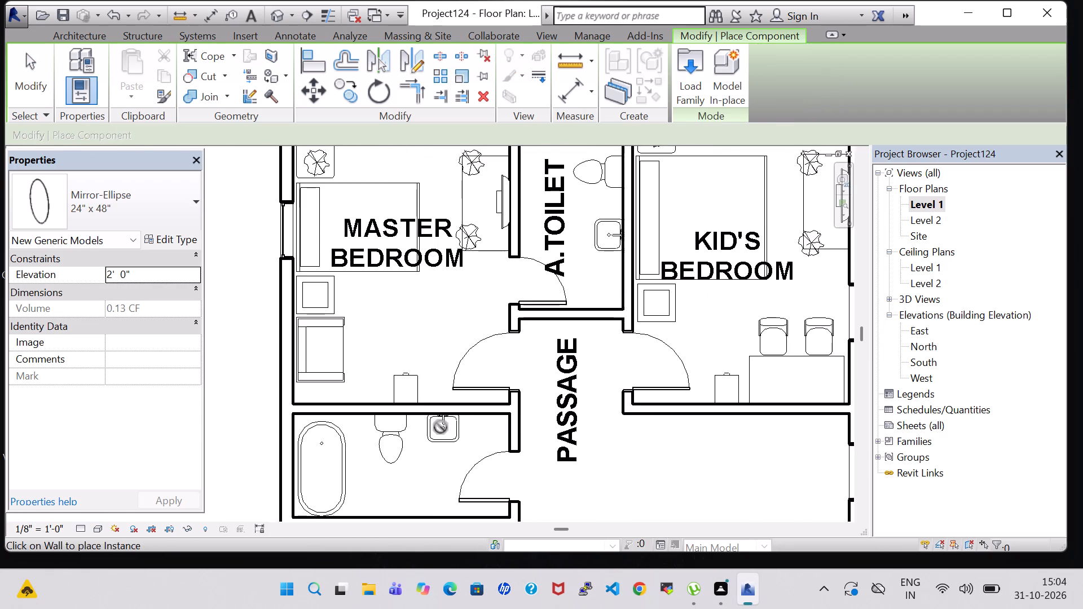
{"action": "scroll", "coordinate": [441, 427], "scroll_direction": "up", "scroll_amount": 12}
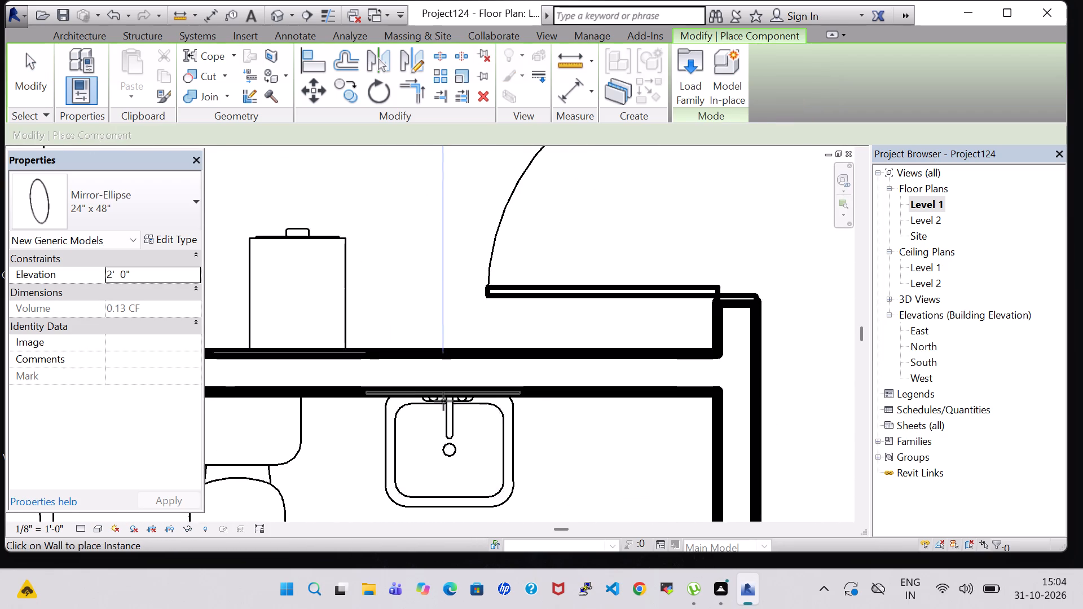
{"action": "scroll", "coordinate": [443, 401], "scroll_direction": "up", "scroll_amount": 2}
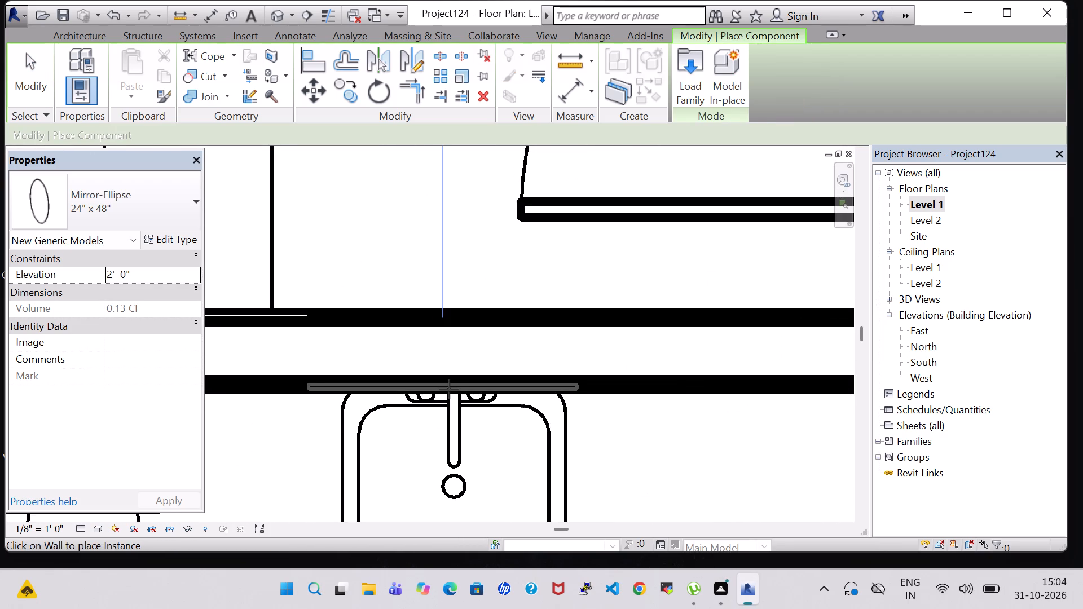
{"action": "left_click", "coordinate": [451, 389]}
{"action": "key", "text": "Escape"}
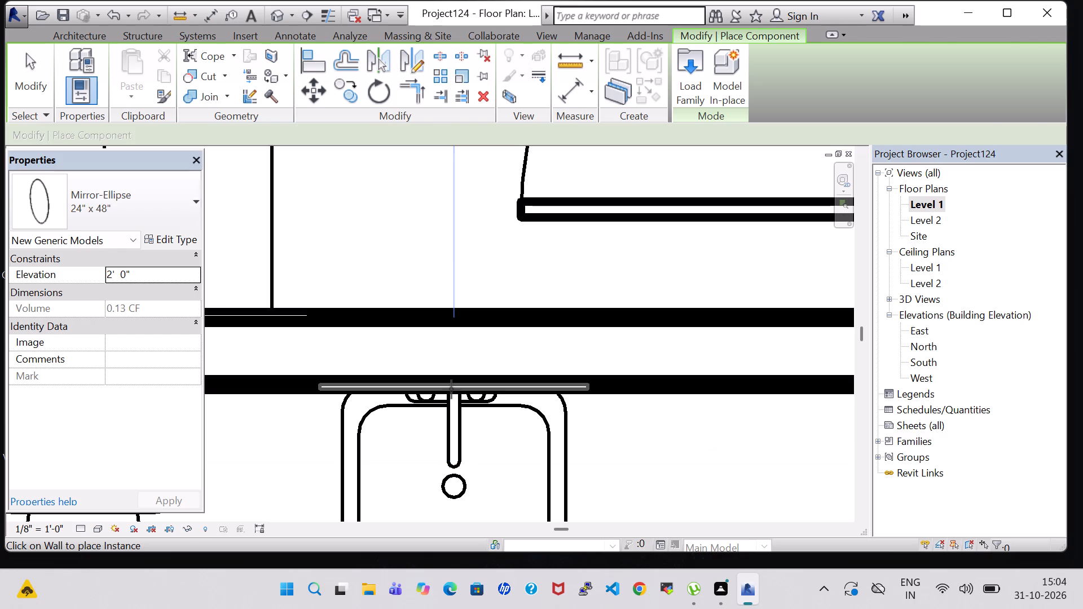
{"action": "key", "text": "Escape"}
Set the new mirror's elevation to 3' 5".
{"action": "left_click", "coordinate": [450, 389]}
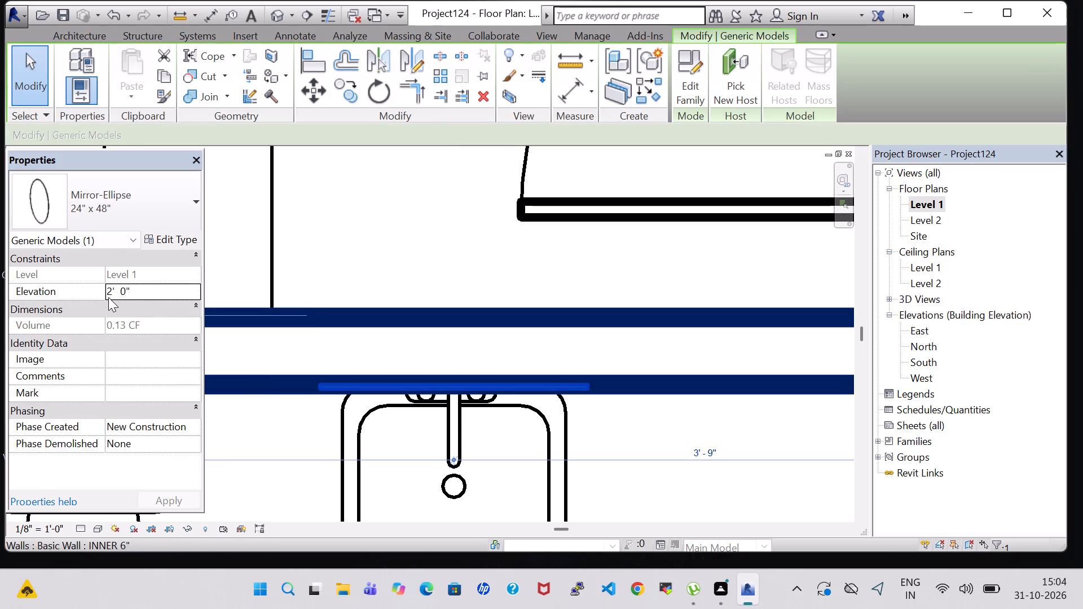
{"action": "double_click", "coordinate": [110, 294]}
{"action": "key", "text": "BackSpace"}
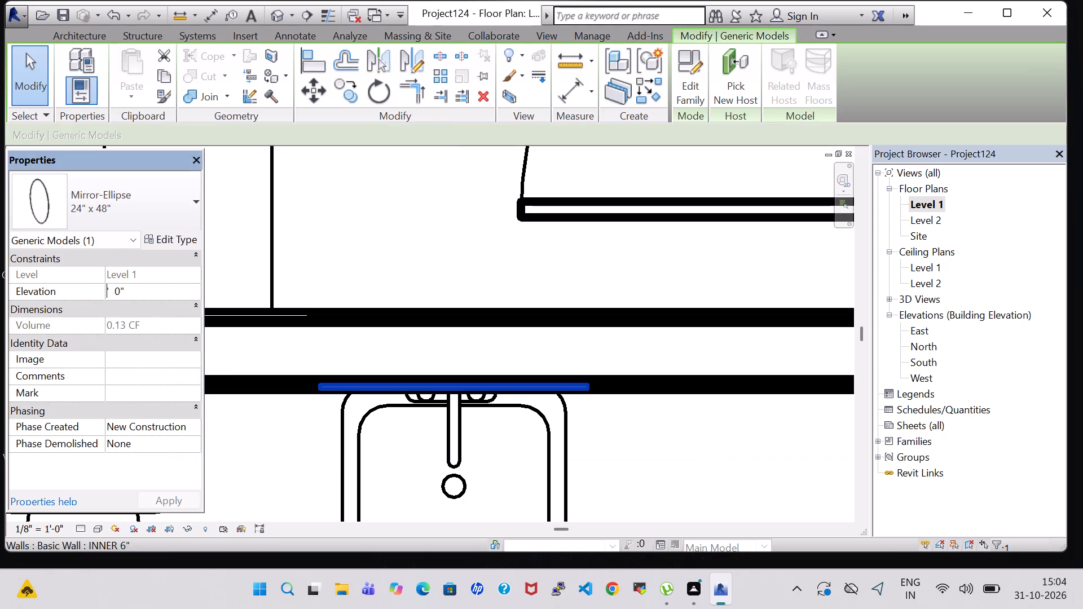
{"action": "key", "text": "3"}
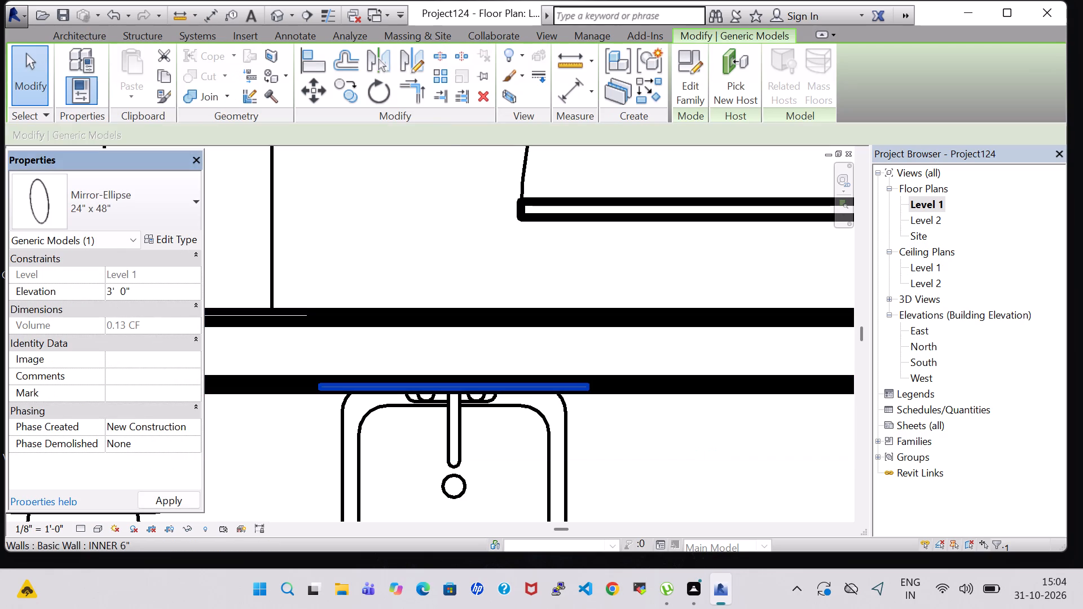
{"action": "left_click", "coordinate": [125, 295]}
{"action": "key", "text": "BackSpace"}
{"action": "key", "text": "5"}
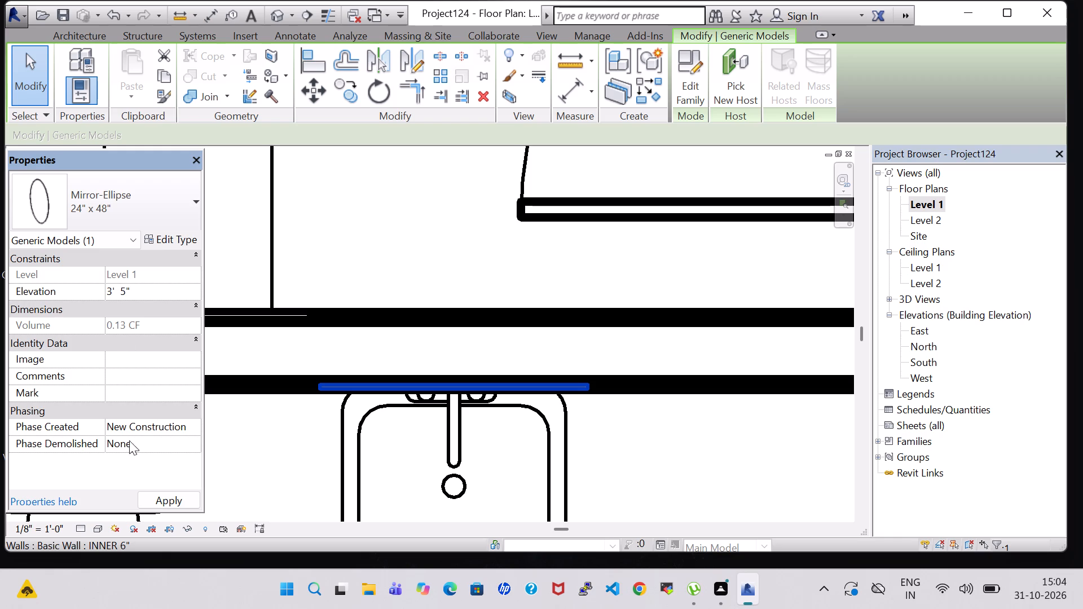
{"action": "left_click", "coordinate": [177, 499]}
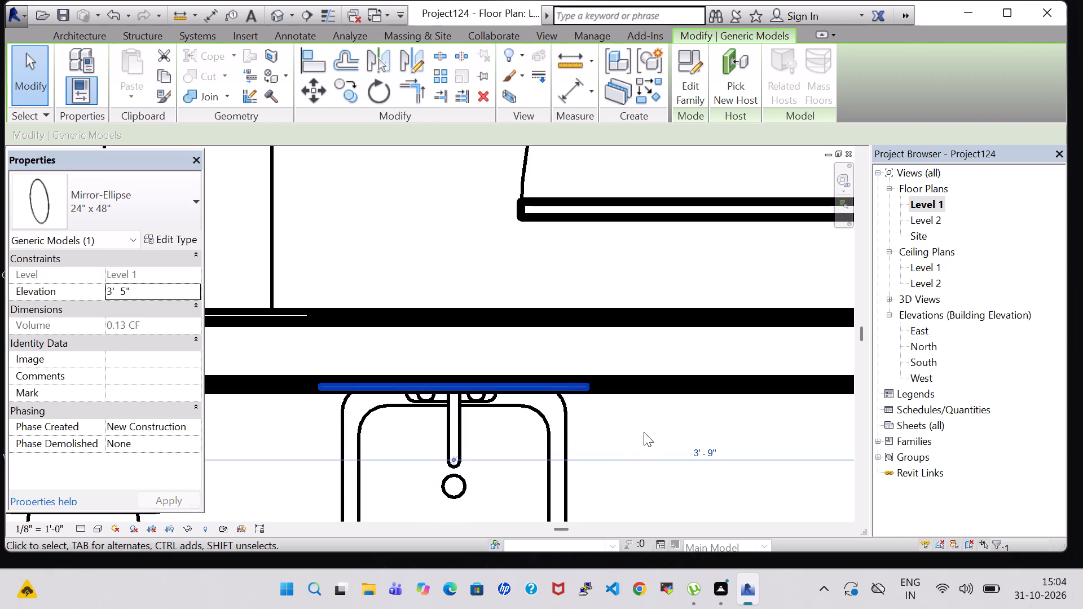
{"action": "left_click", "coordinate": [644, 432]}
Examine the furnished rooms in the 3D view, looking closely at the master bedroom's TV table, plants and doors.
{"action": "scroll", "coordinate": [644, 432], "scroll_direction": "down", "scroll_amount": 5}
{"action": "middle_click_drag", "start_coordinate": [644, 432], "coordinate": [585, 325]}
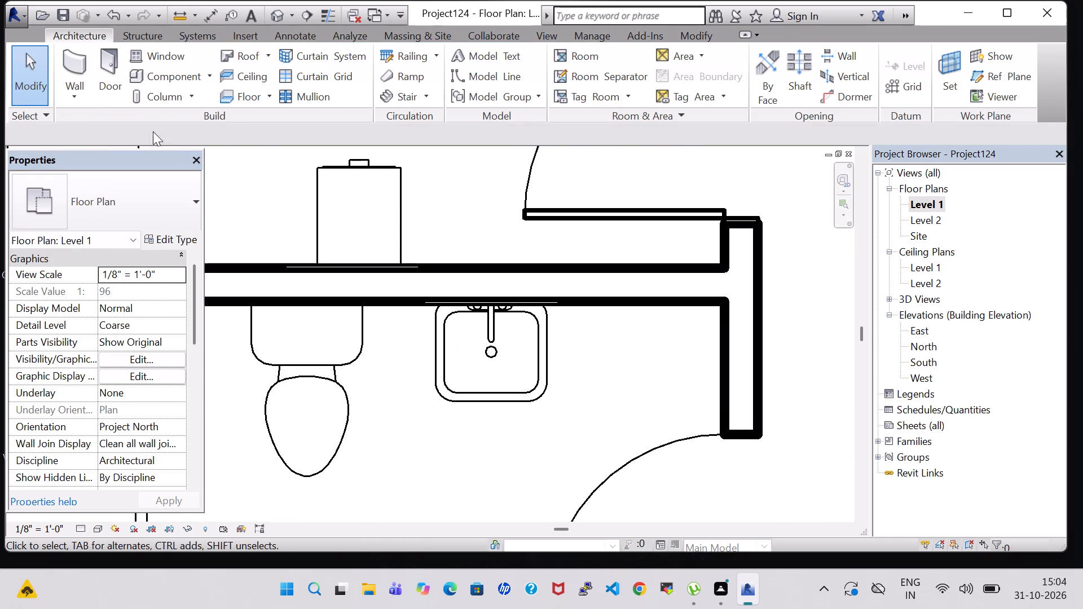
{"action": "left_click", "coordinate": [275, 13]}
{"action": "scroll", "coordinate": [432, 337], "scroll_direction": "down", "scroll_amount": 1}
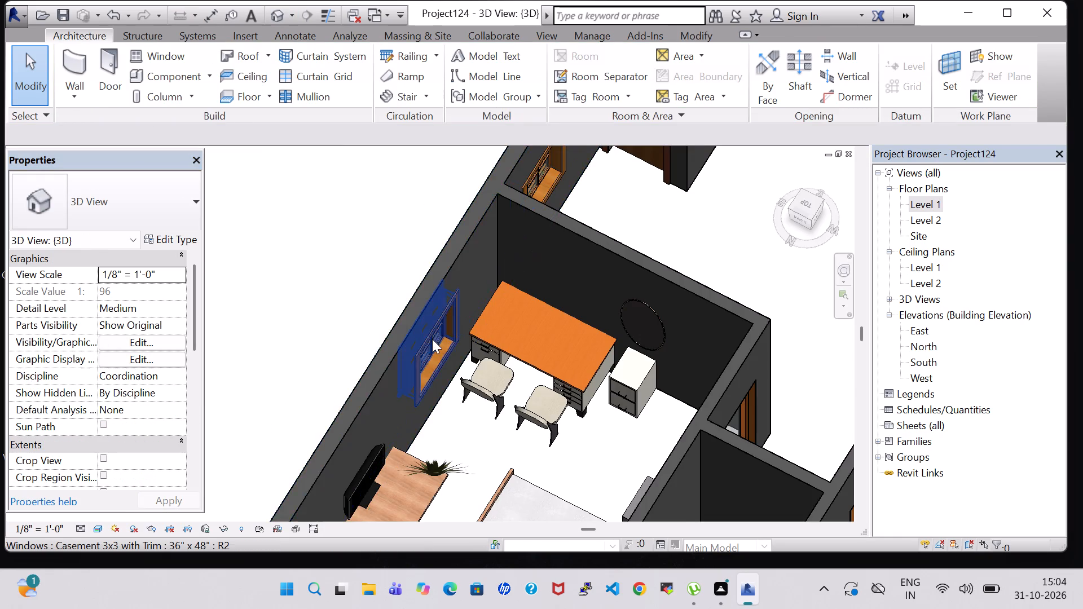
{"action": "scroll", "coordinate": [432, 339], "scroll_direction": "down", "scroll_amount": 6}
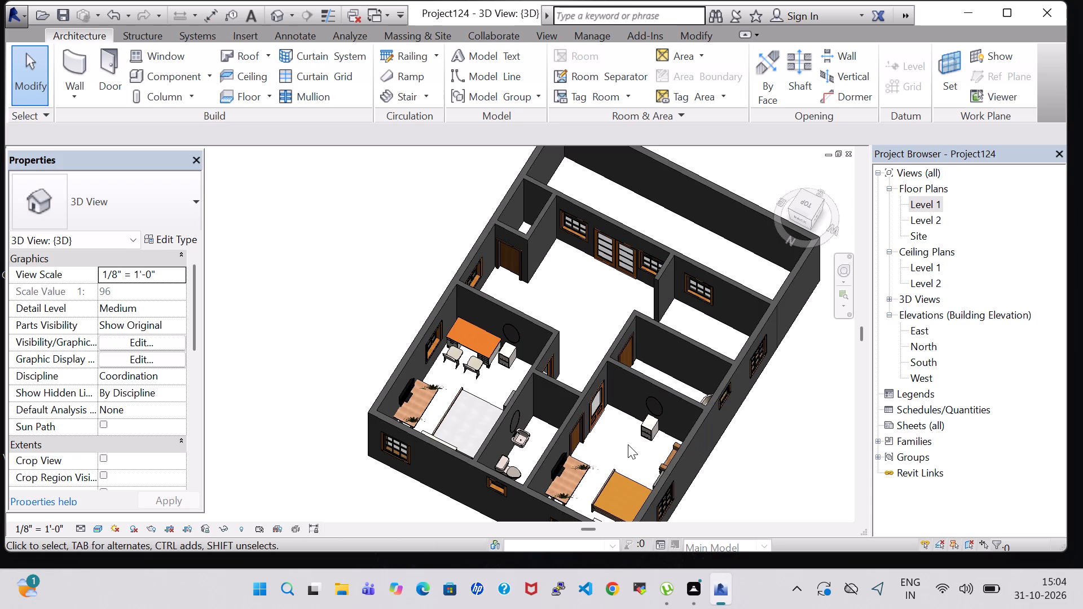
{"action": "middle_click_drag", "start_coordinate": [628, 444], "coordinate": [526, 420]}
{"action": "scroll", "coordinate": [526, 417], "scroll_direction": "up", "scroll_amount": 6}
{"action": "middle_click_drag", "start_coordinate": [505, 420], "coordinate": [450, 358], "text": "shift"}
{"action": "scroll", "coordinate": [444, 357], "scroll_direction": "up", "scroll_amount": 3}
{"action": "middle_click_drag", "start_coordinate": [444, 356], "coordinate": [557, 403]}
{"action": "scroll", "coordinate": [544, 403], "scroll_direction": "up", "scroll_amount": 1}
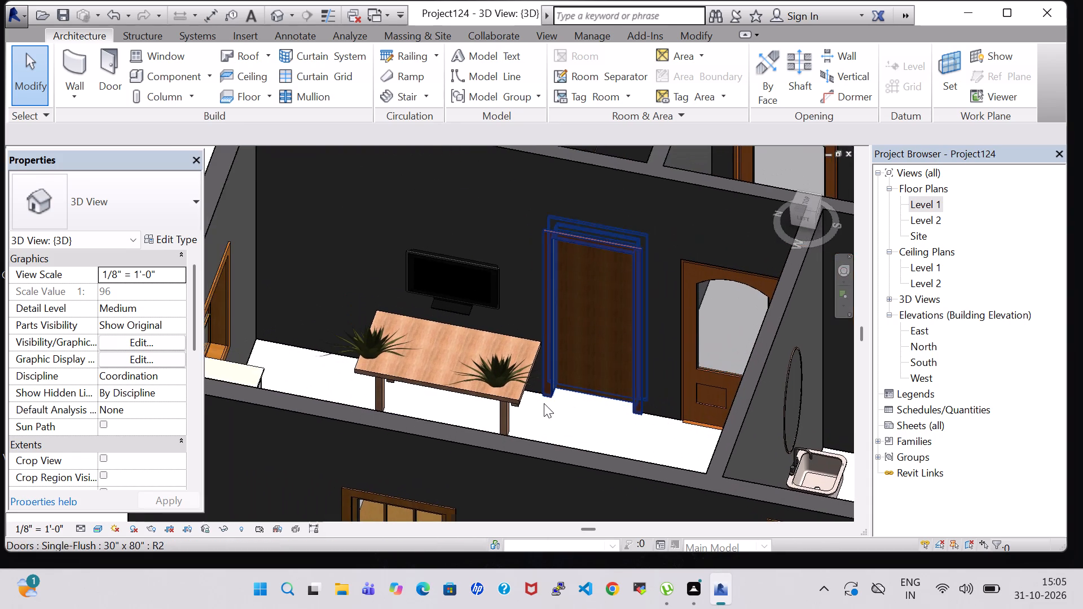
In the Level 1 floor plan, nudge the master bedroom's 72" x 30" TV table two increments towards the north wall.
{"action": "double_click", "coordinate": [924, 205]}
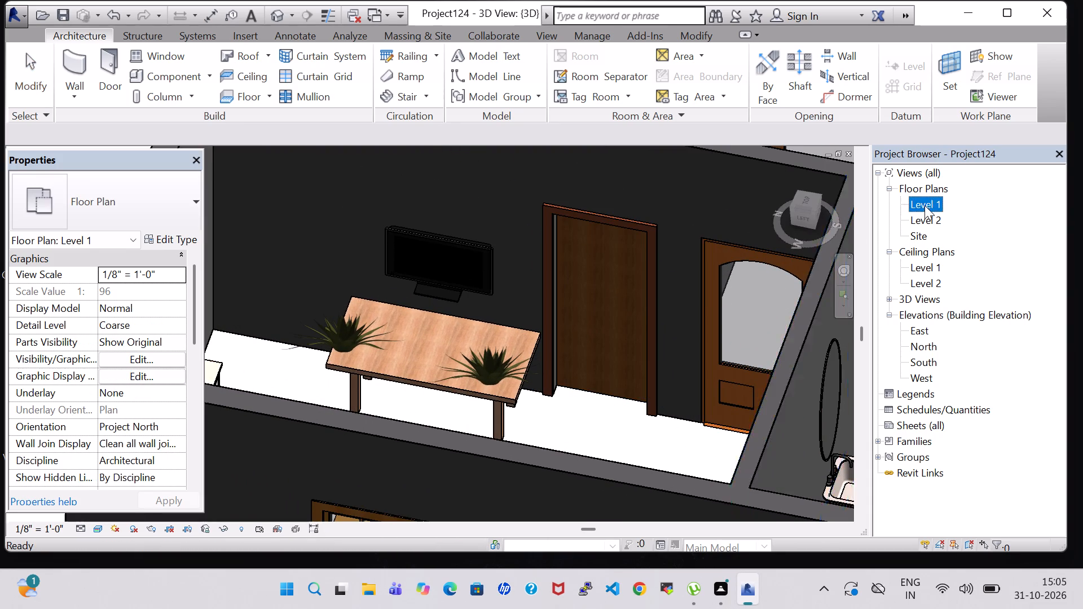
{"action": "scroll", "coordinate": [605, 399], "scroll_direction": "down", "scroll_amount": 8}
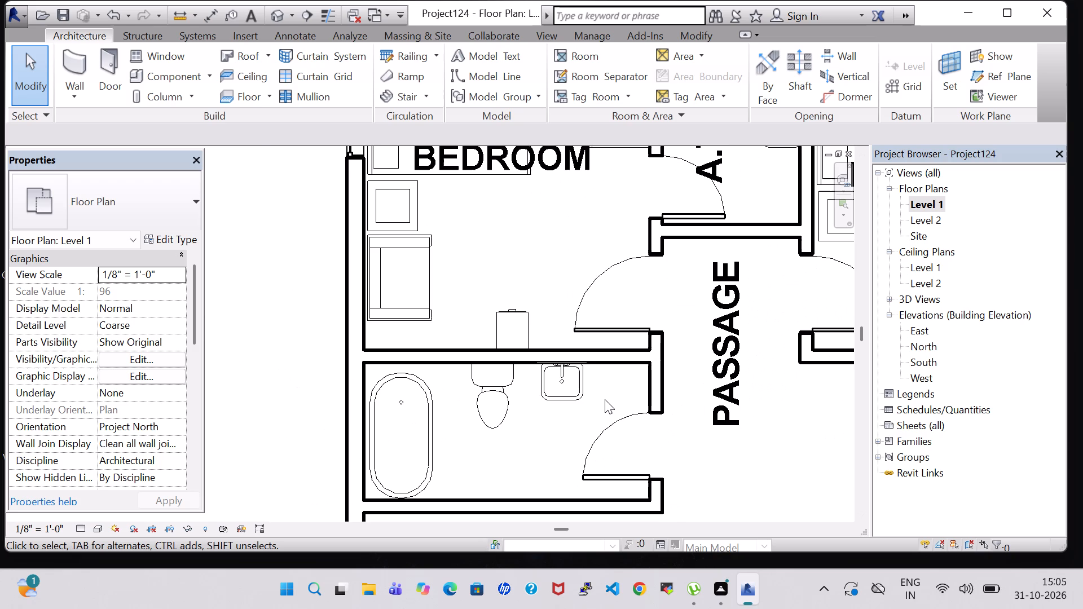
{"action": "scroll", "coordinate": [605, 399], "scroll_direction": "down", "scroll_amount": 2}
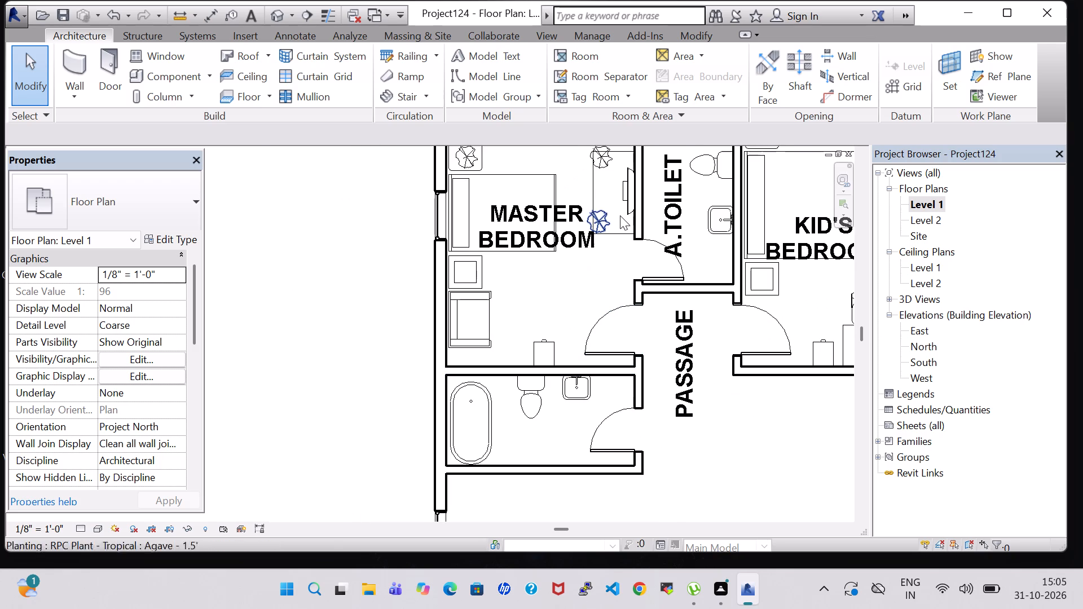
{"action": "middle_click_drag", "start_coordinate": [642, 173], "coordinate": [654, 316]}
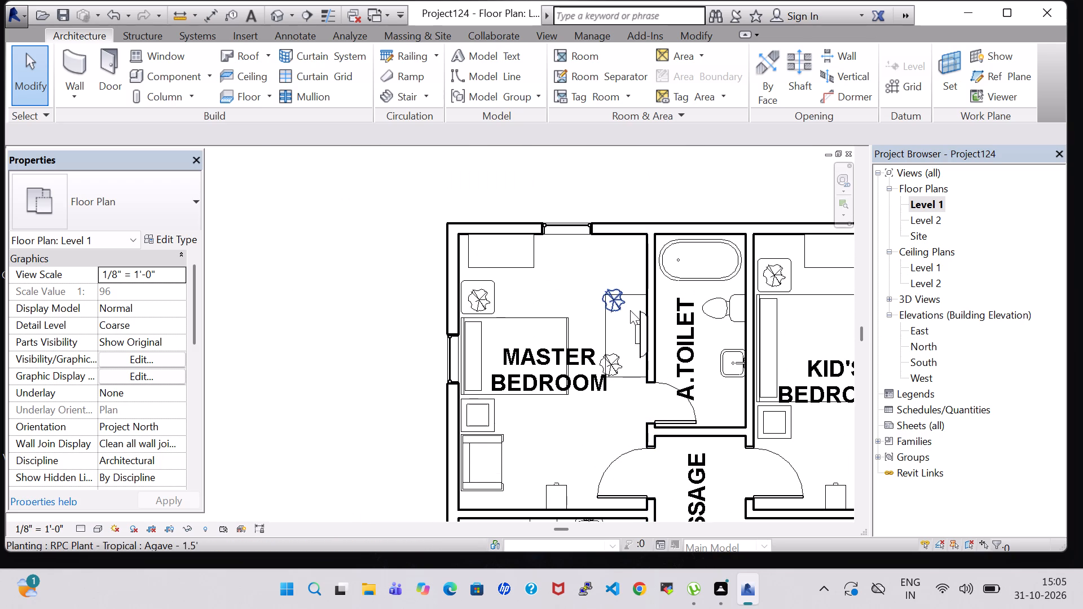
{"action": "left_click", "coordinate": [634, 297]}
{"action": "key", "text": "Up"}
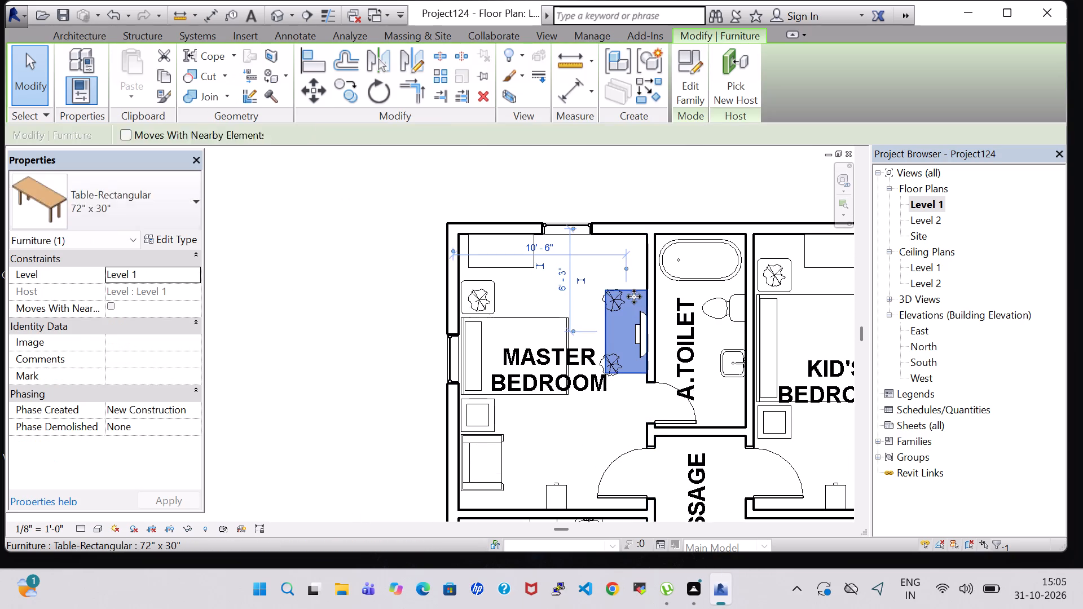
{"action": "key", "text": "Up"}
{"action": "left_click", "coordinate": [579, 303]}
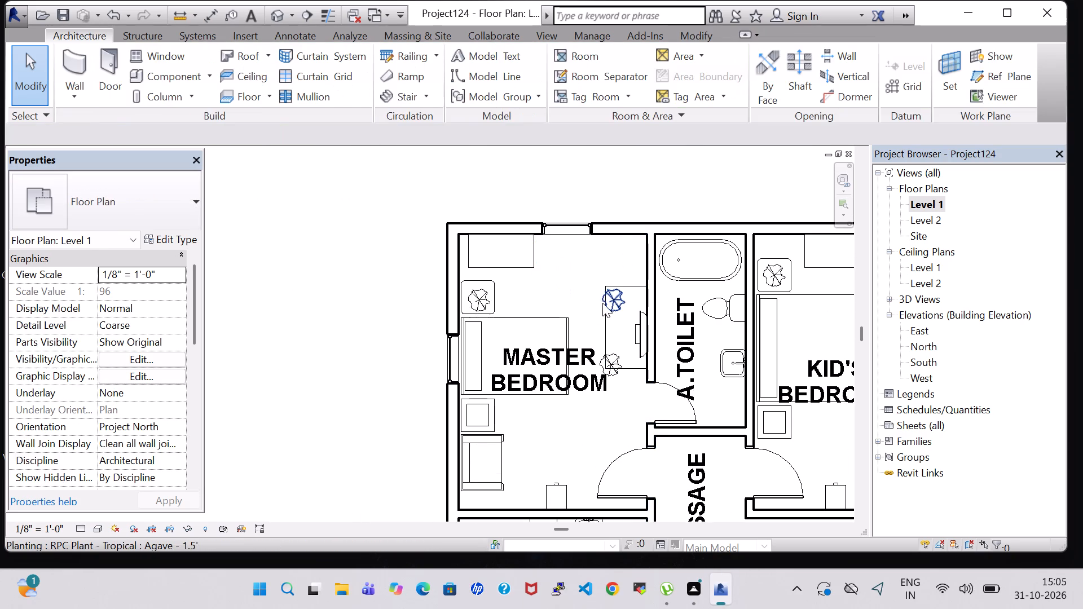
Nudge each of the two agave plants on the master bedroom's TV table three increments towards the north wall.
{"action": "left_click", "coordinate": [604, 303]}
{"action": "key", "text": "Up"}
{"action": "key", "text": "Up"}
{"action": "key", "text": "Up"}
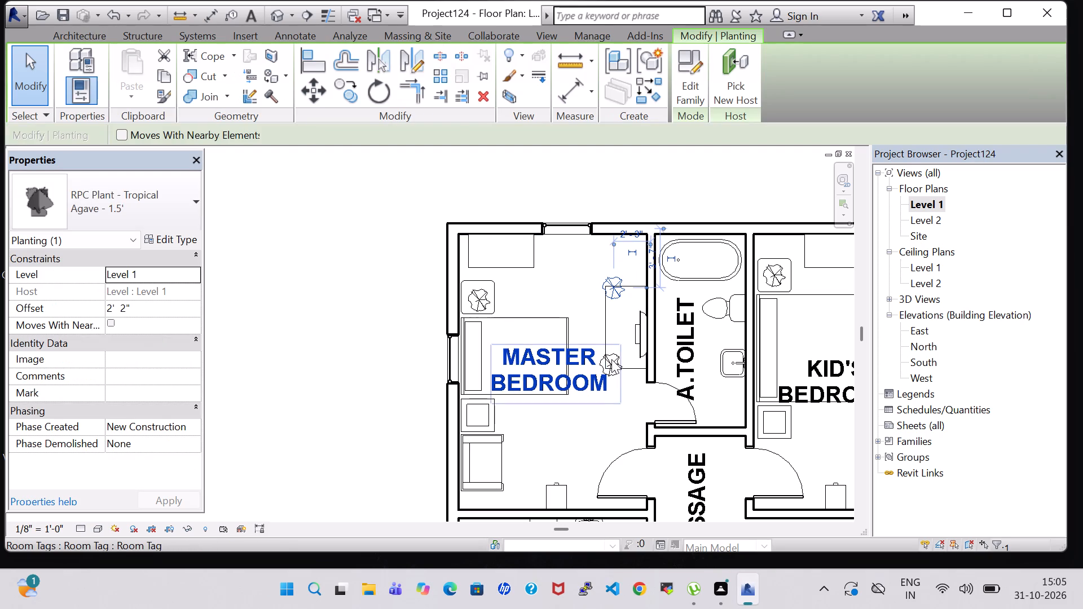
{"action": "scroll", "coordinate": [616, 381], "scroll_direction": "up", "scroll_amount": 6}
{"action": "left_click", "coordinate": [613, 339]}
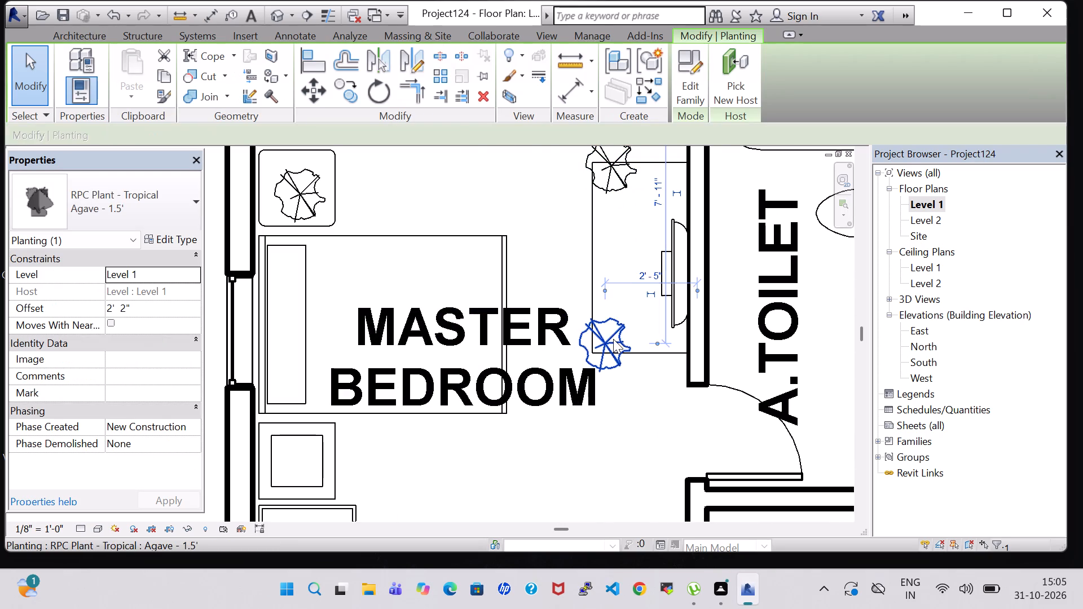
{"action": "key", "text": "Up"}
{"action": "key", "text": "Up"}
{"action": "key", "text": "Up"}
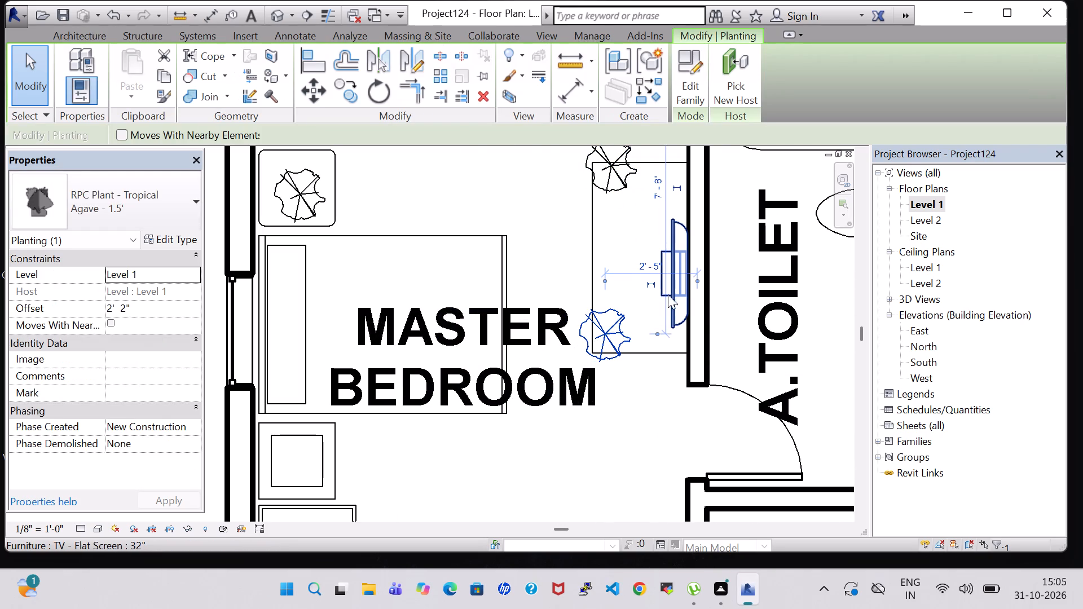
Nudge the master bedroom's 32" flat-screen TV four increments towards the north wall.
{"action": "left_click", "coordinate": [673, 293]}
{"action": "key", "text": "Up"}
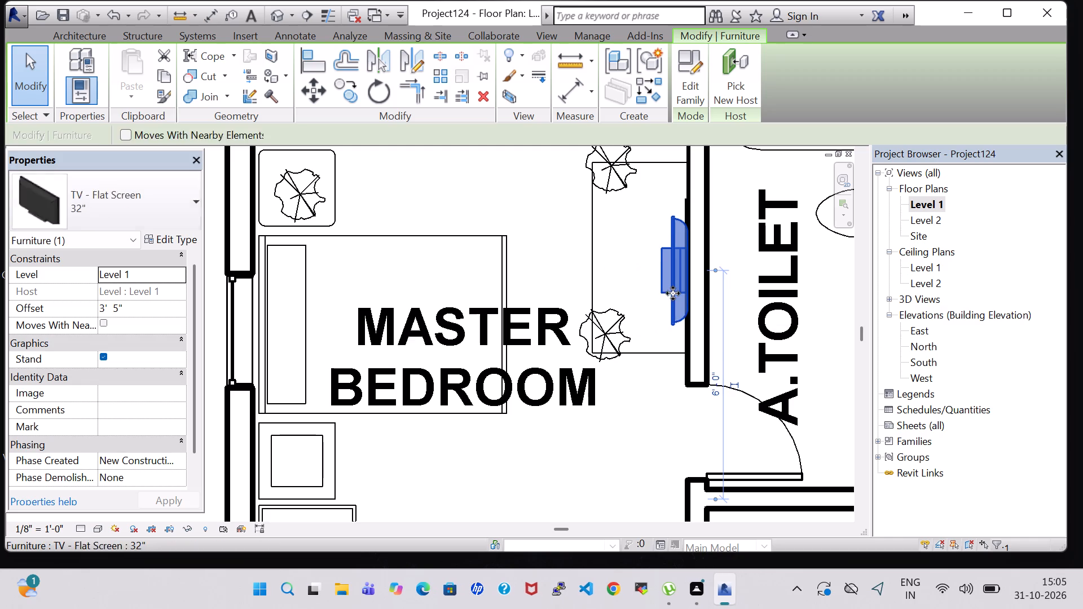
{"action": "key", "text": "Up"}
{"action": "key", "text": "Up"}
{"action": "key", "text": "Up"}
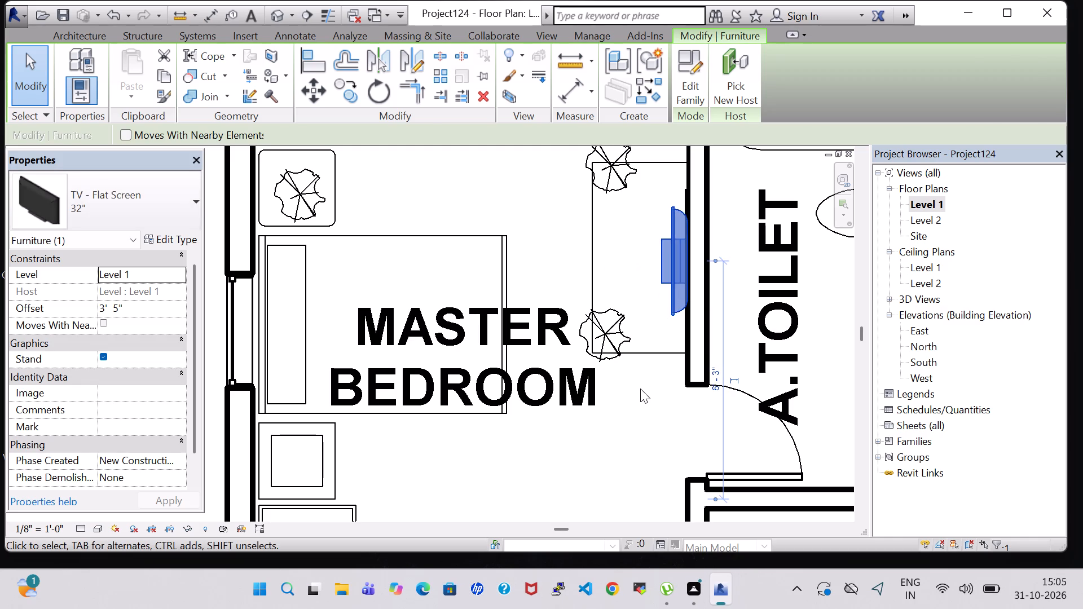
{"action": "left_click", "coordinate": [637, 404]}
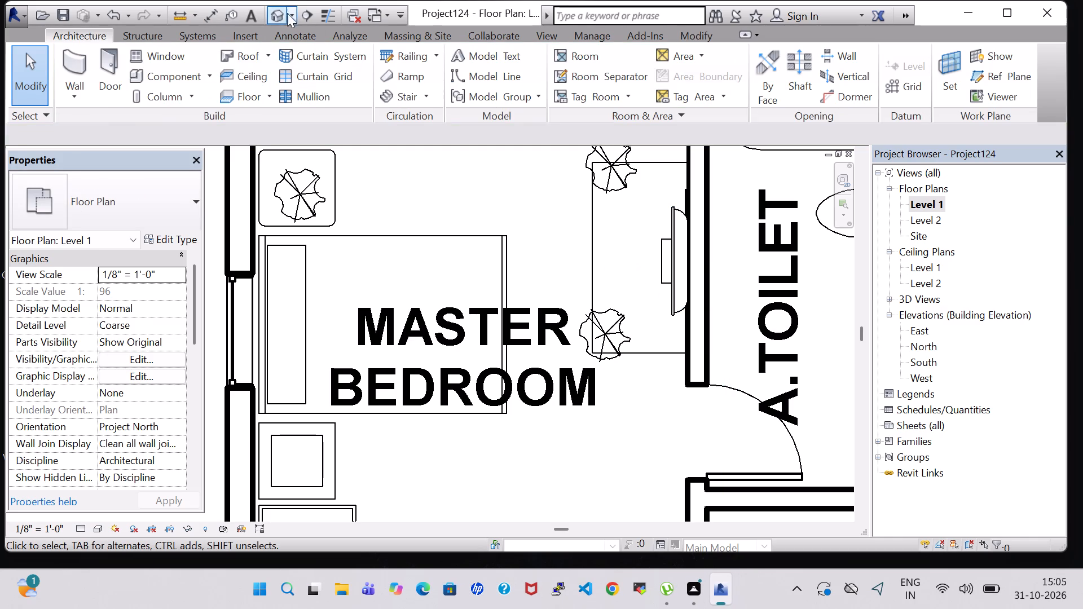
Examine the shifted TV, table and plants beside the master bedroom's doors in the 3D view.
{"action": "left_click", "coordinate": [283, 15]}
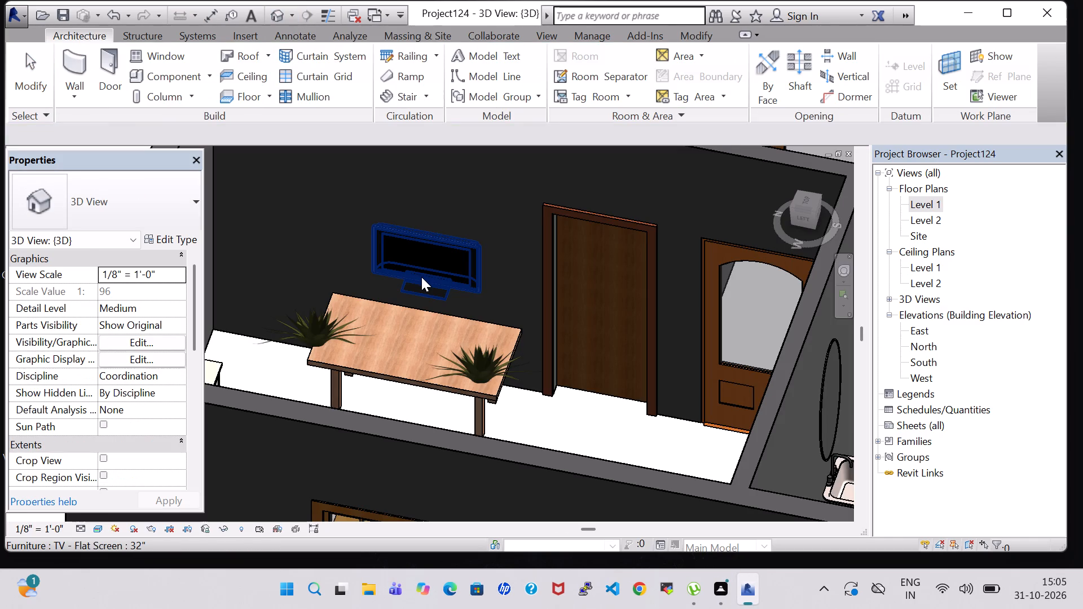
{"action": "middle_click_drag", "start_coordinate": [435, 212], "coordinate": [390, 320], "text": "shift"}
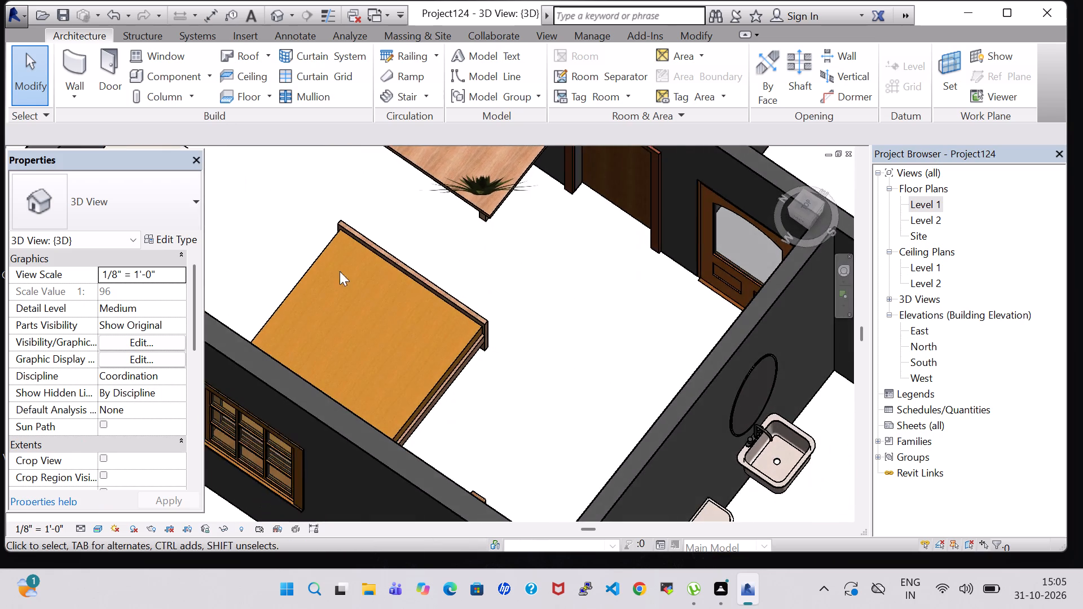
{"action": "scroll", "coordinate": [304, 240], "scroll_direction": "up", "scroll_amount": 1}
{"action": "middle_click_drag", "start_coordinate": [301, 239], "coordinate": [427, 371]}
{"action": "middle_click_drag", "start_coordinate": [408, 360], "coordinate": [482, 302]}
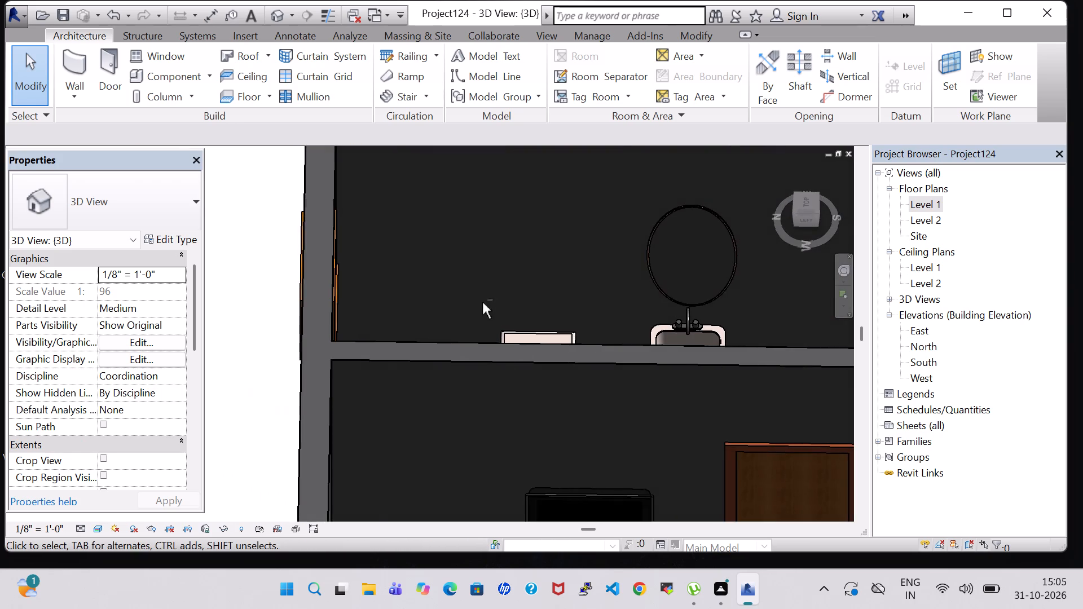
{"action": "scroll", "coordinate": [546, 478], "scroll_direction": "down", "scroll_amount": 4}
{"action": "middle_click_drag", "start_coordinate": [547, 478], "coordinate": [527, 306]}
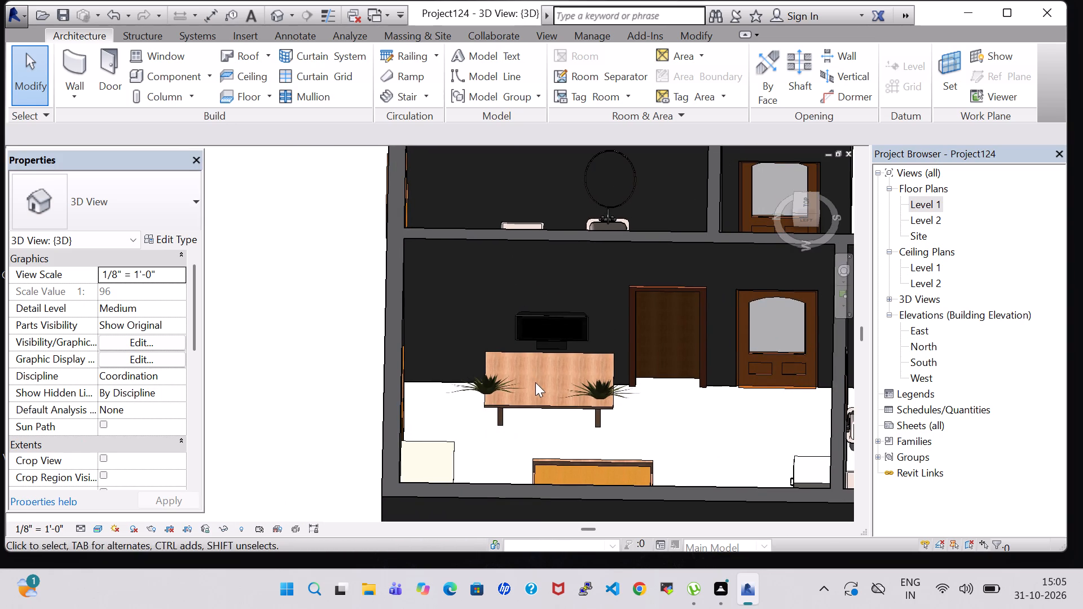
{"action": "middle_click_drag", "start_coordinate": [668, 389], "coordinate": [679, 448], "text": "shift"}
{"action": "middle_click_drag", "start_coordinate": [708, 416], "coordinate": [553, 417]}
{"action": "middle_click_drag", "start_coordinate": [609, 395], "coordinate": [432, 408]}
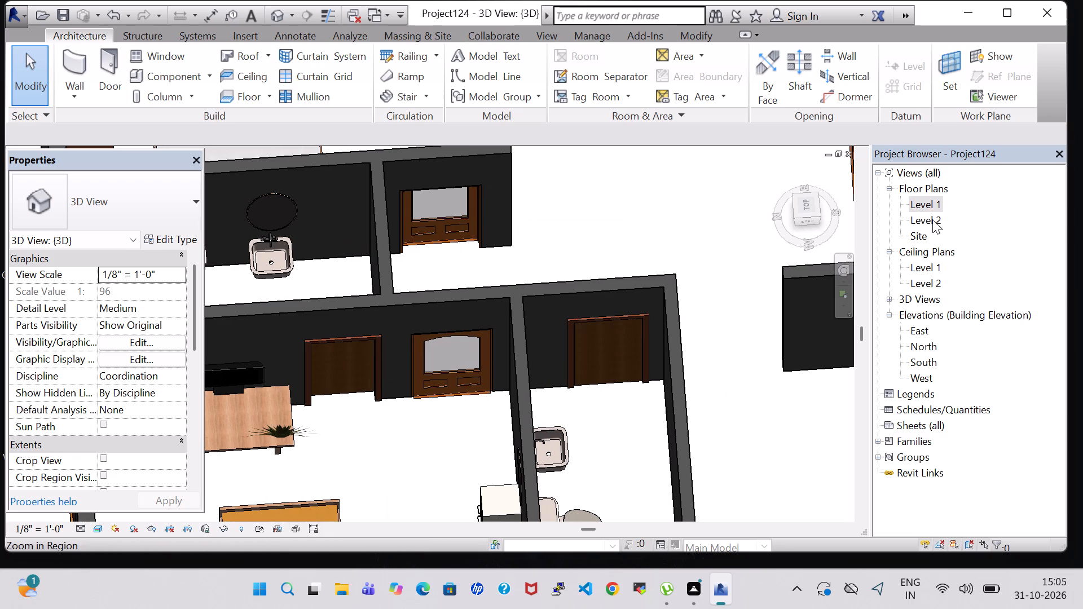
Review the Level 1 layout, and examine the A.TOILET's tub, toilet, sink and mirror closely in 3D.
{"action": "double_click", "coordinate": [930, 205]}
{"action": "scroll", "coordinate": [626, 325], "scroll_direction": "down", "scroll_amount": 6}
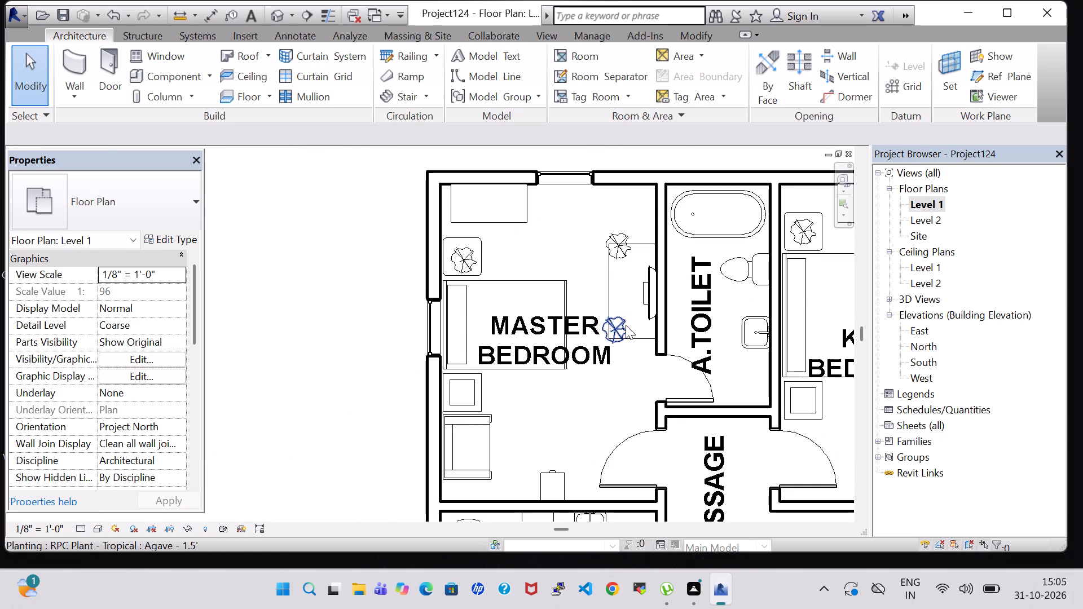
{"action": "scroll", "coordinate": [626, 325], "scroll_direction": "down", "scroll_amount": 4}
{"action": "middle_click_drag", "start_coordinate": [626, 394], "coordinate": [619, 325]}
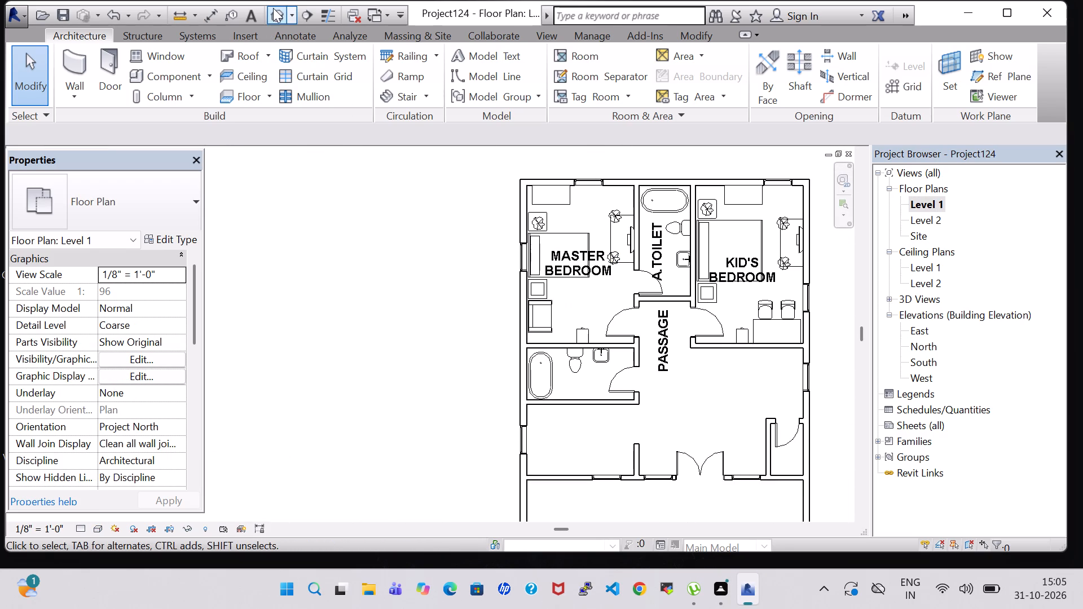
{"action": "left_click", "coordinate": [275, 13]}
{"action": "scroll", "coordinate": [429, 314], "scroll_direction": "down", "scroll_amount": 4}
{"action": "middle_click_drag", "start_coordinate": [426, 396], "coordinate": [411, 273]}
{"action": "middle_click_drag", "start_coordinate": [411, 257], "coordinate": [395, 391]}
{"action": "middle_click", "coordinate": [380, 403]}
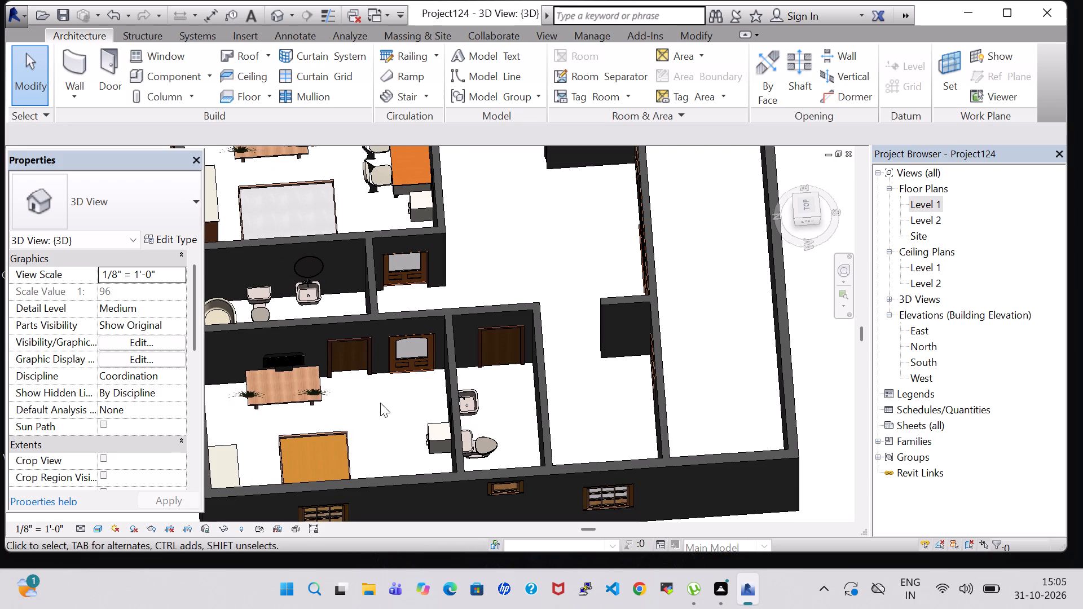
{"action": "middle_click_drag", "start_coordinate": [333, 245], "coordinate": [341, 326], "text": "shift"}
{"action": "scroll", "coordinate": [341, 326], "scroll_direction": "up", "scroll_amount": 6}
{"action": "middle_click_drag", "start_coordinate": [306, 319], "coordinate": [565, 327]}
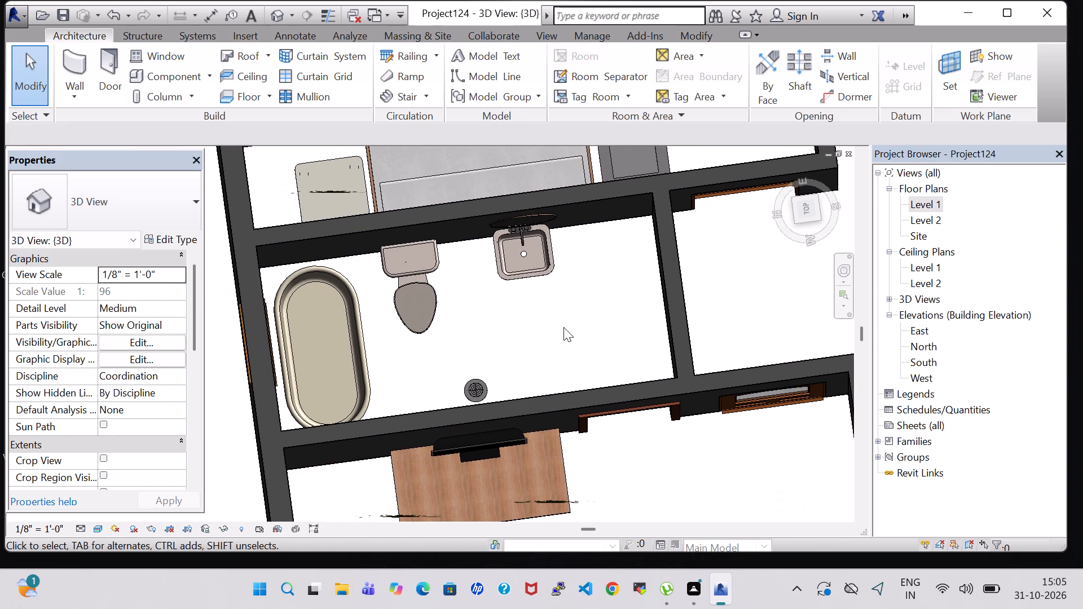
{"action": "middle_click_drag", "start_coordinate": [494, 307], "coordinate": [444, 246]}
{"action": "middle_click_drag", "start_coordinate": [463, 198], "coordinate": [492, 395]}
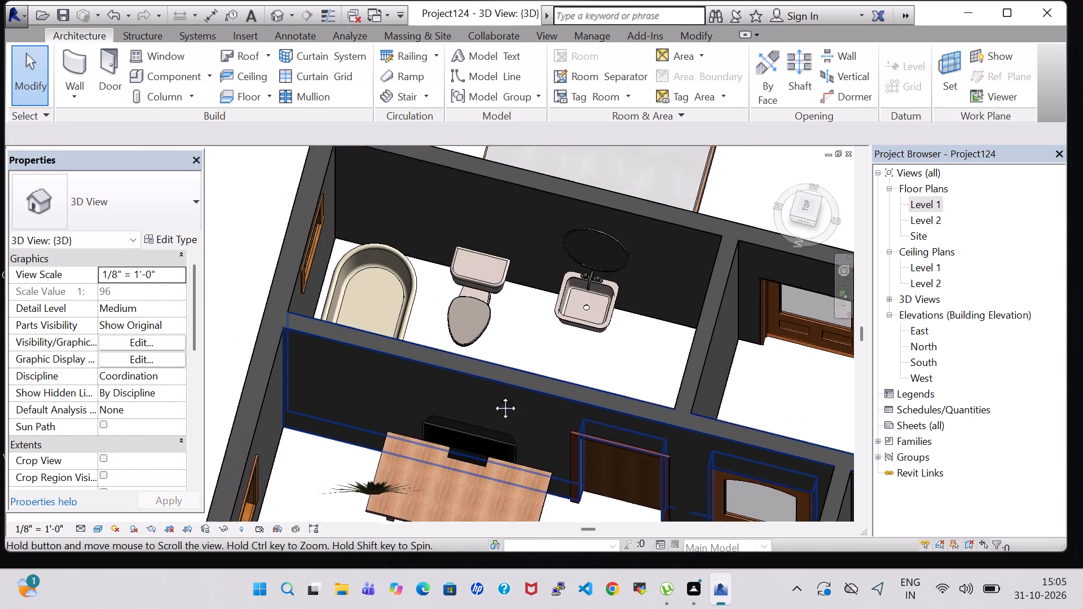
{"action": "middle_click_drag", "start_coordinate": [492, 395], "coordinate": [492, 396]}
{"action": "scroll", "coordinate": [492, 396], "scroll_direction": "up", "scroll_amount": 1}
{"action": "middle_click_drag", "start_coordinate": [499, 372], "coordinate": [504, 344]}
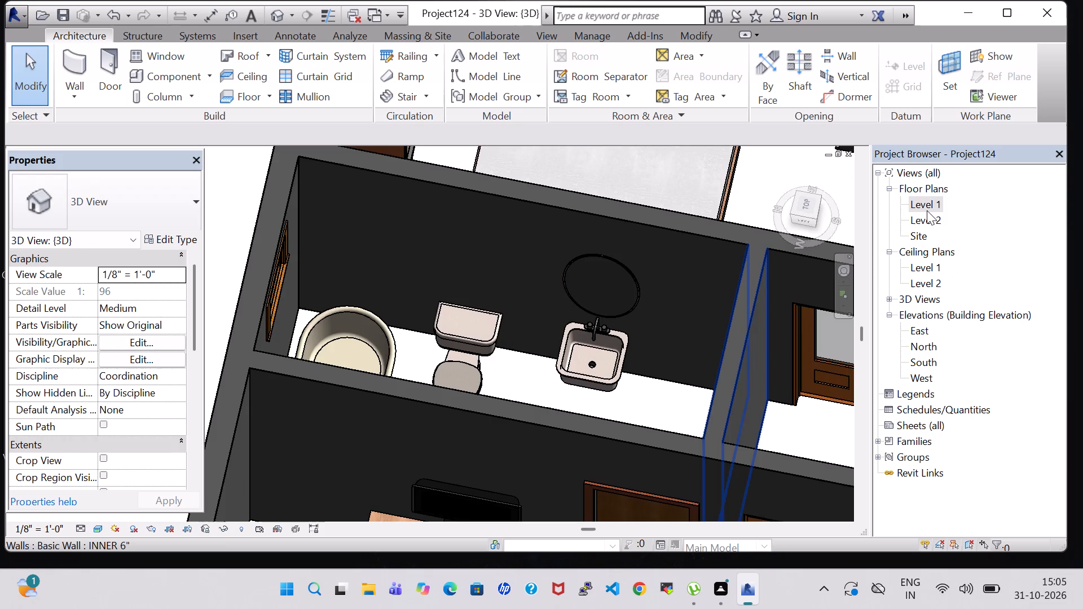
Inspect in the Level 1 plan the master bedroom's inner walls adjoining the A.TOILET and the new bathroom.
{"action": "double_click", "coordinate": [927, 210]}
{"action": "scroll", "coordinate": [607, 330], "scroll_direction": "down", "scroll_amount": 2}
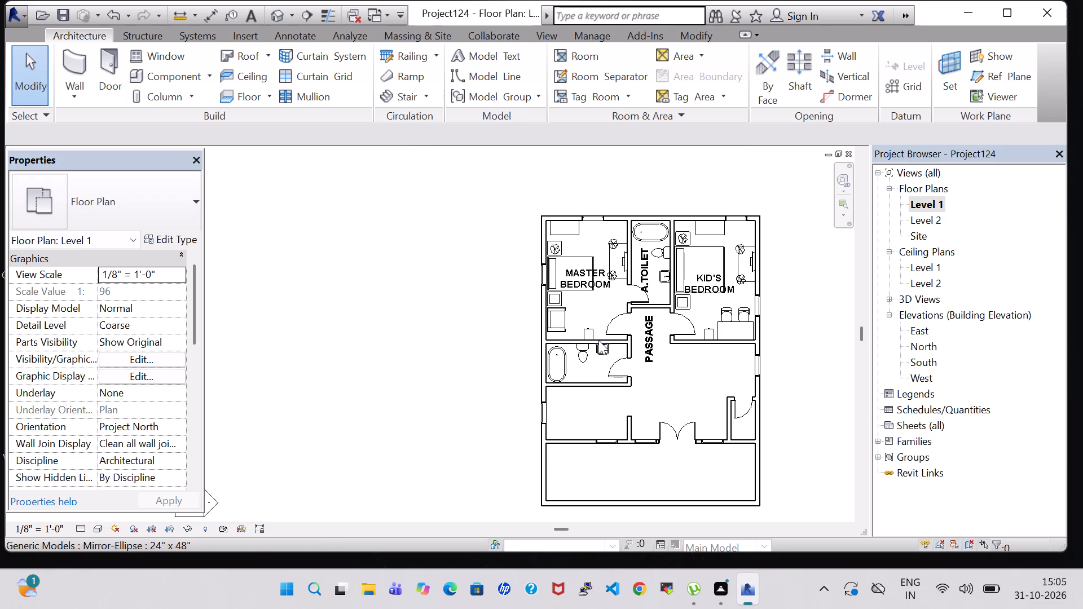
{"action": "scroll", "coordinate": [594, 352], "scroll_direction": "up", "scroll_amount": 8}
{"action": "middle_click_drag", "start_coordinate": [626, 246], "coordinate": [578, 376]}
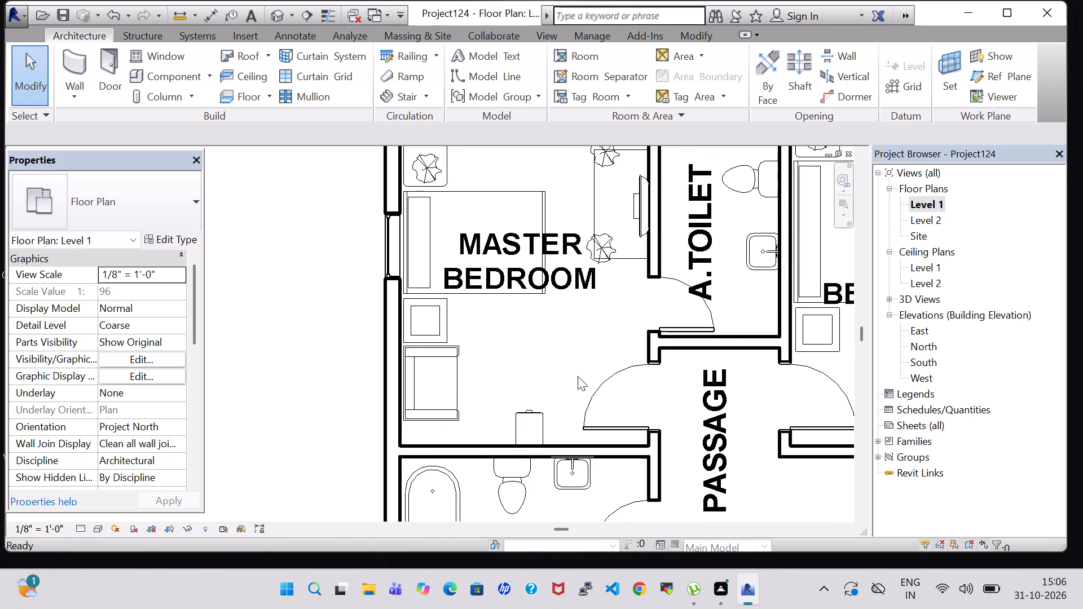
{"action": "scroll", "coordinate": [656, 198], "scroll_direction": "up", "scroll_amount": 8}
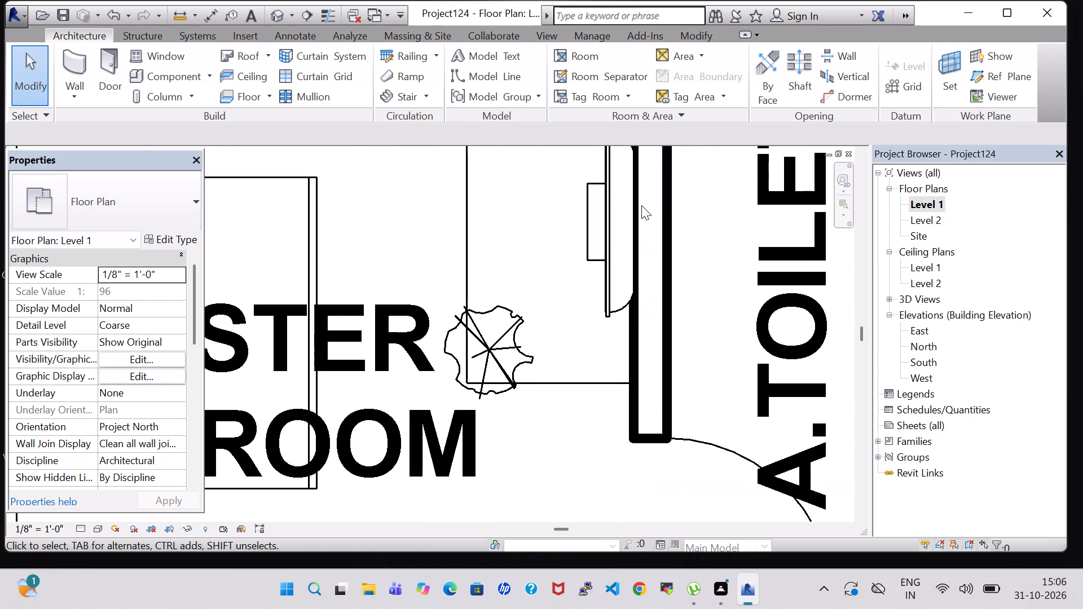
{"action": "left_click", "coordinate": [635, 246]}
{"action": "left_click", "coordinate": [710, 265]}
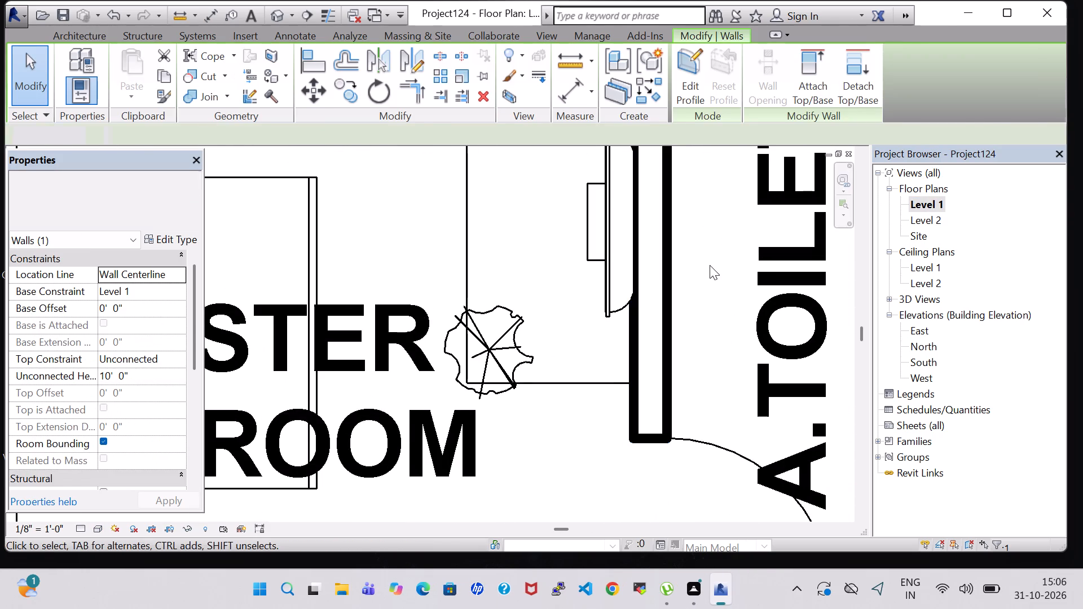
{"action": "scroll", "coordinate": [649, 270], "scroll_direction": "down", "scroll_amount": 11}
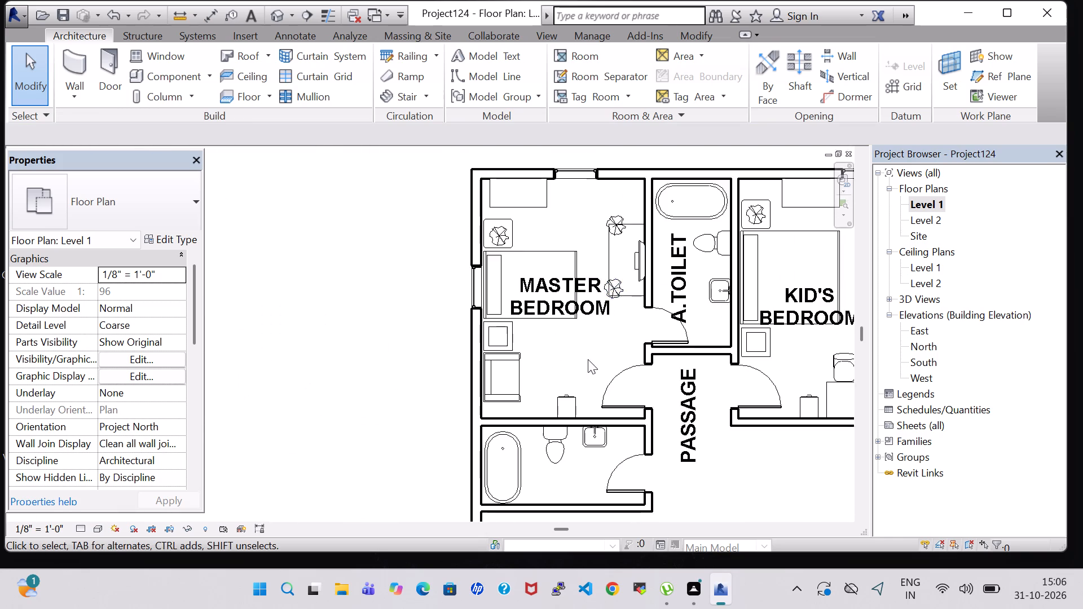
{"action": "scroll", "coordinate": [581, 367], "scroll_direction": "up", "scroll_amount": 9}
{"action": "middle_click_drag", "start_coordinate": [567, 407], "coordinate": [573, 254]}
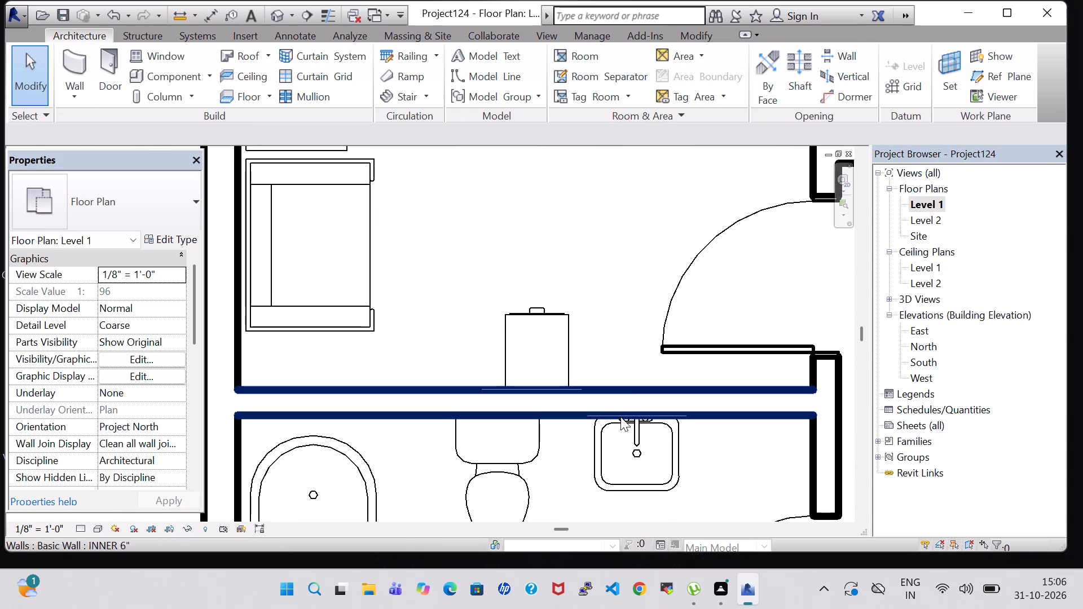
{"action": "left_click", "coordinate": [619, 414]}
{"action": "left_click", "coordinate": [615, 241]}
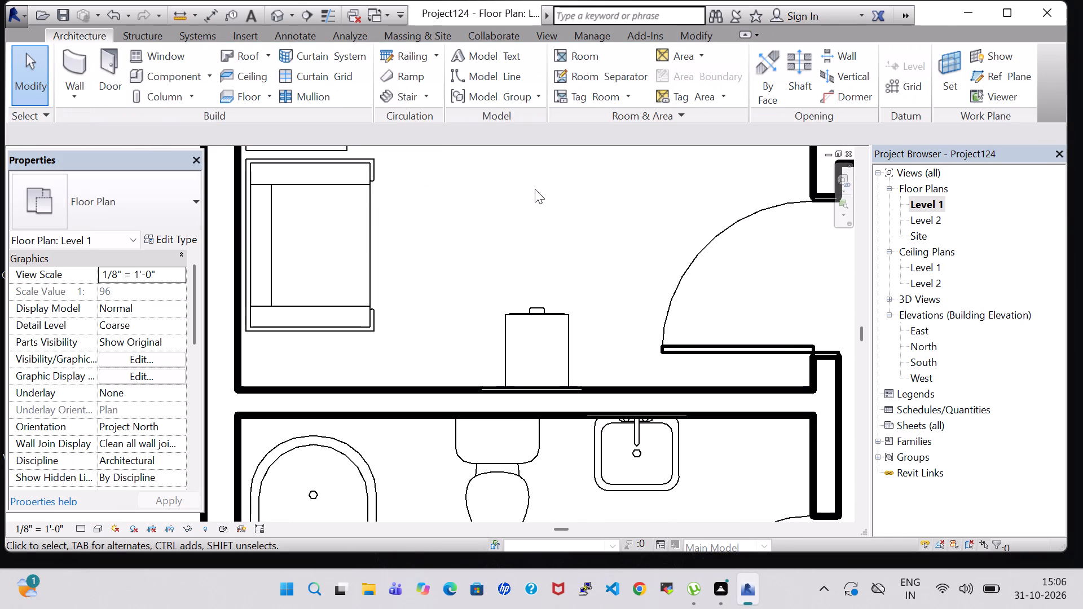
Compare the A.TOILET and the new bathroom in 3D and plan, looking closely at their mirrors and sinks.
{"action": "left_click", "coordinate": [278, 21]}
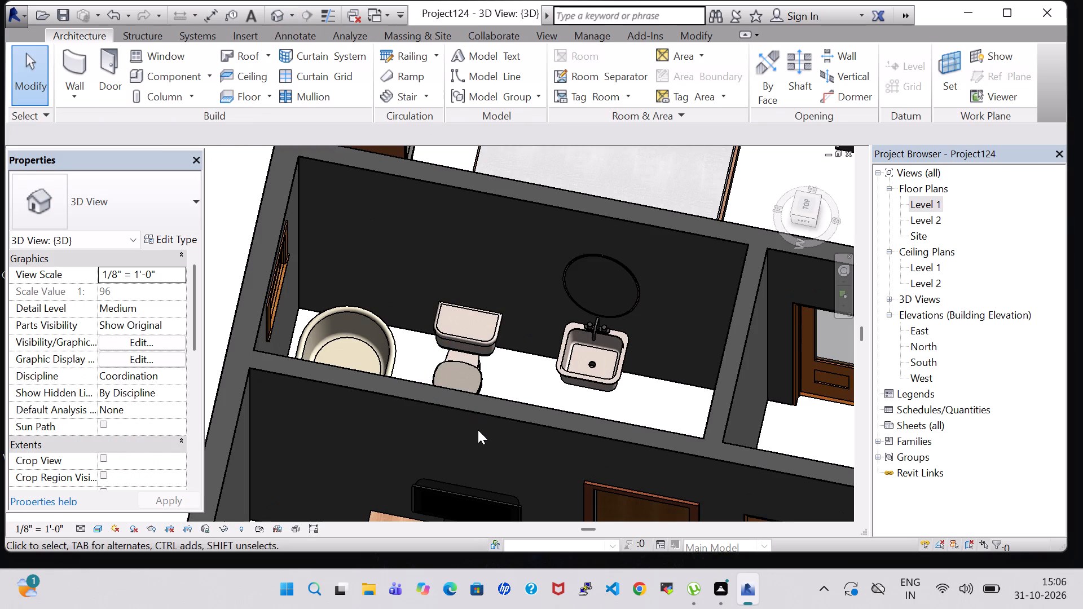
{"action": "middle_click_drag", "start_coordinate": [567, 394], "coordinate": [596, 313]}
{"action": "scroll", "coordinate": [653, 301], "scroll_direction": "down", "scroll_amount": 3}
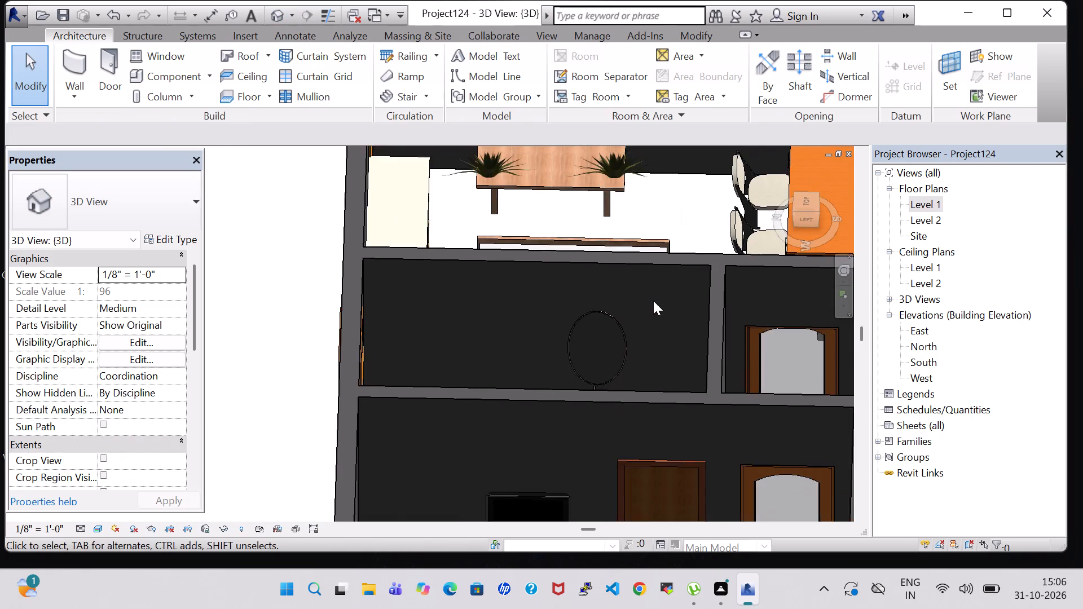
{"action": "scroll", "coordinate": [653, 301], "scroll_direction": "down", "scroll_amount": 2}
{"action": "double_click", "coordinate": [923, 207]}
{"action": "scroll", "coordinate": [654, 341], "scroll_direction": "down", "scroll_amount": 9}
{"action": "middle_click_drag", "start_coordinate": [649, 338], "coordinate": [630, 230]}
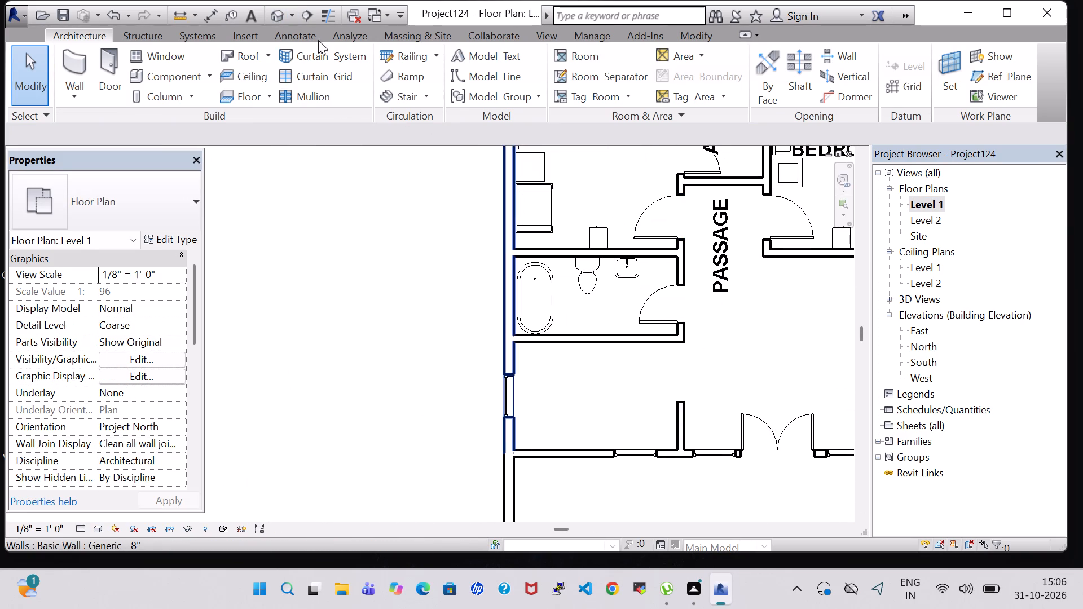
{"action": "left_click", "coordinate": [279, 14]}
{"action": "scroll", "coordinate": [618, 360], "scroll_direction": "down", "scroll_amount": 5}
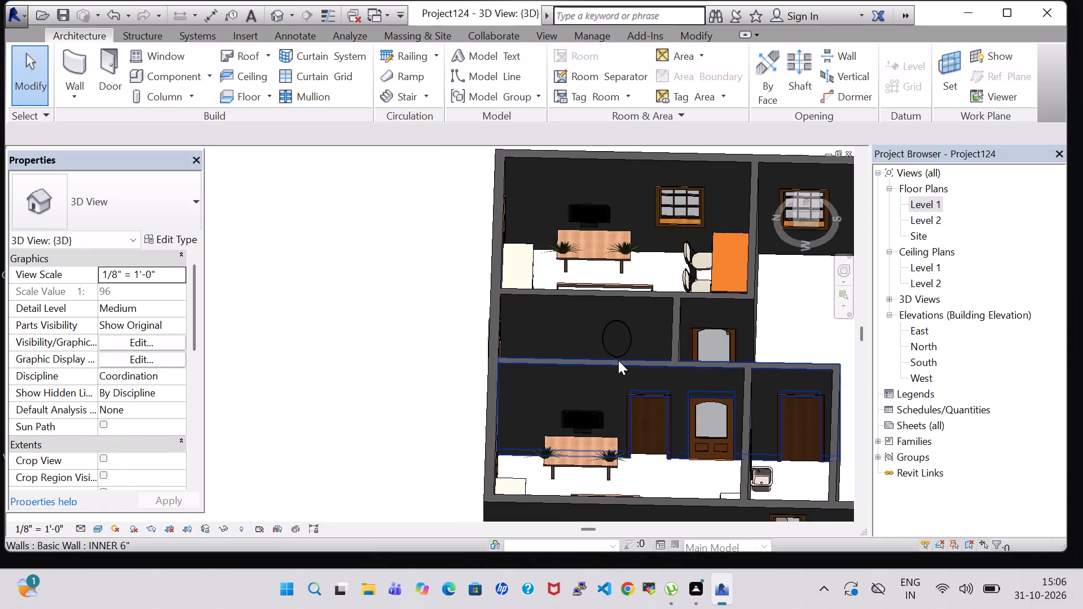
{"action": "middle_click_drag", "start_coordinate": [704, 384], "coordinate": [540, 382]}
{"action": "middle_click_drag", "start_coordinate": [616, 404], "coordinate": [492, 418]}
{"action": "scroll", "coordinate": [490, 417], "scroll_direction": "up", "scroll_amount": 11}
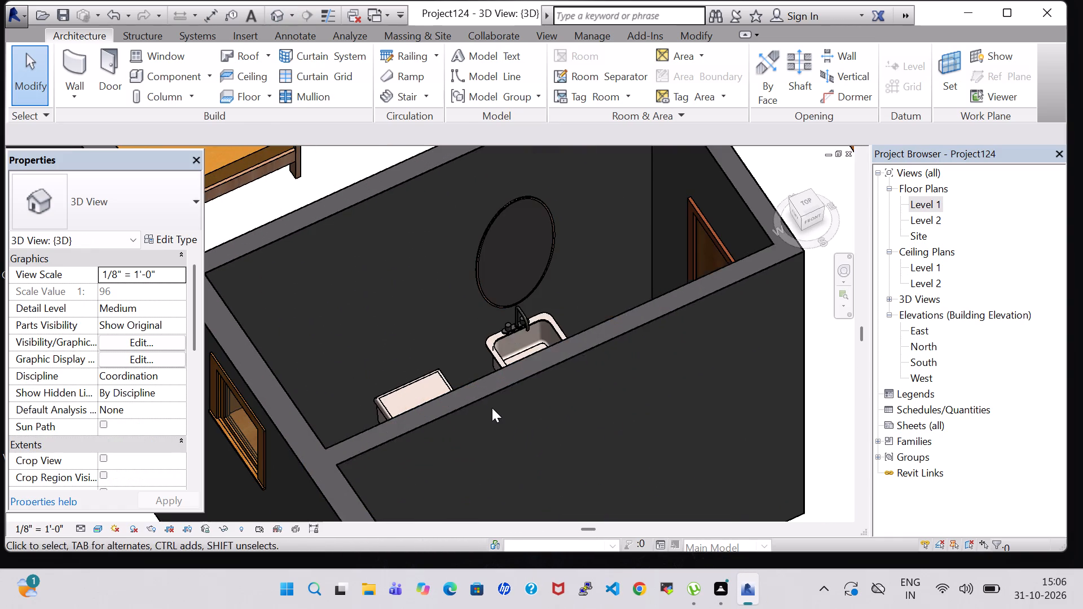
Place a similar copy of the A.TOILET's round floor drain in the new bathroom, beside the tub near the south wall.
{"action": "middle_click_drag", "start_coordinate": [514, 332], "coordinate": [459, 447]}
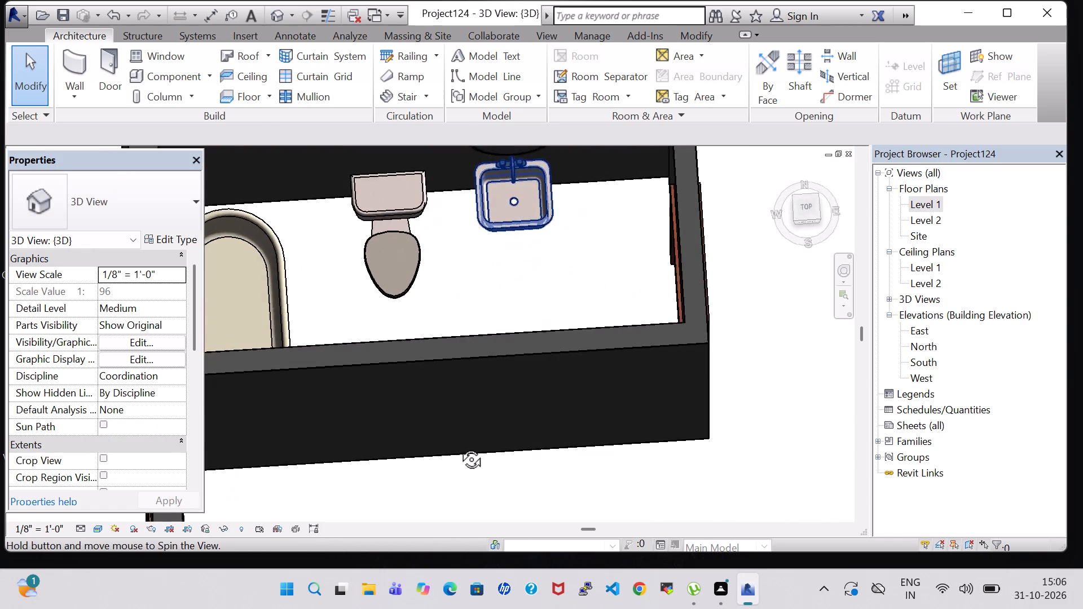
{"action": "middle_click_drag", "start_coordinate": [459, 447], "coordinate": [455, 526]}
{"action": "scroll", "coordinate": [450, 379], "scroll_direction": "down", "scroll_amount": 6}
{"action": "middle_click_drag", "start_coordinate": [470, 306], "coordinate": [509, 399]}
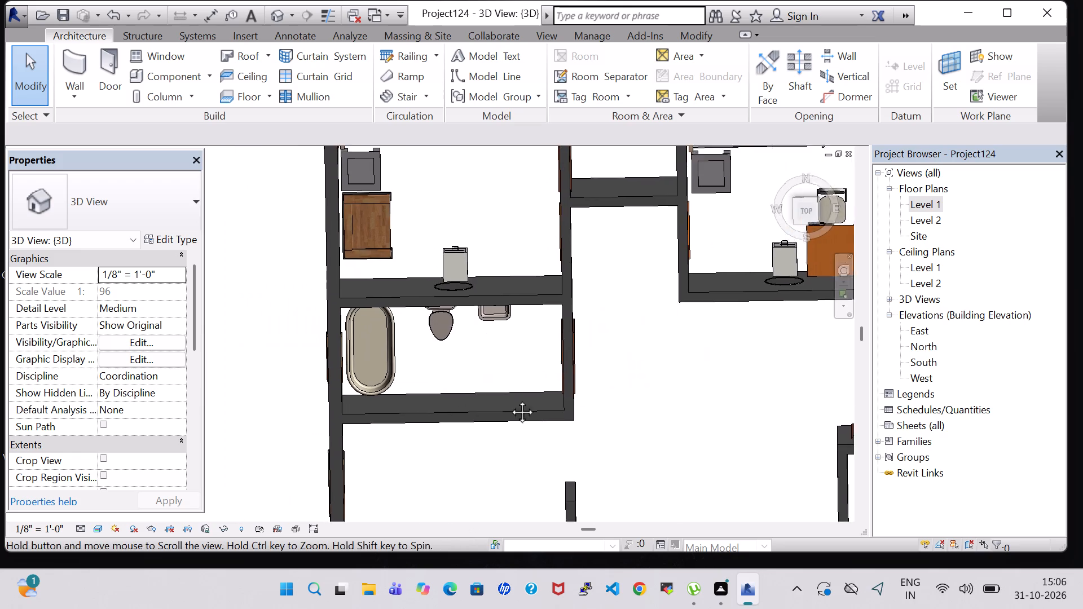
{"action": "middle_click_drag", "start_coordinate": [509, 399], "coordinate": [523, 435]}
{"action": "middle_click", "coordinate": [523, 435]}
{"action": "left_click", "coordinate": [629, 171]}
{"action": "right_click", "coordinate": [629, 171]}
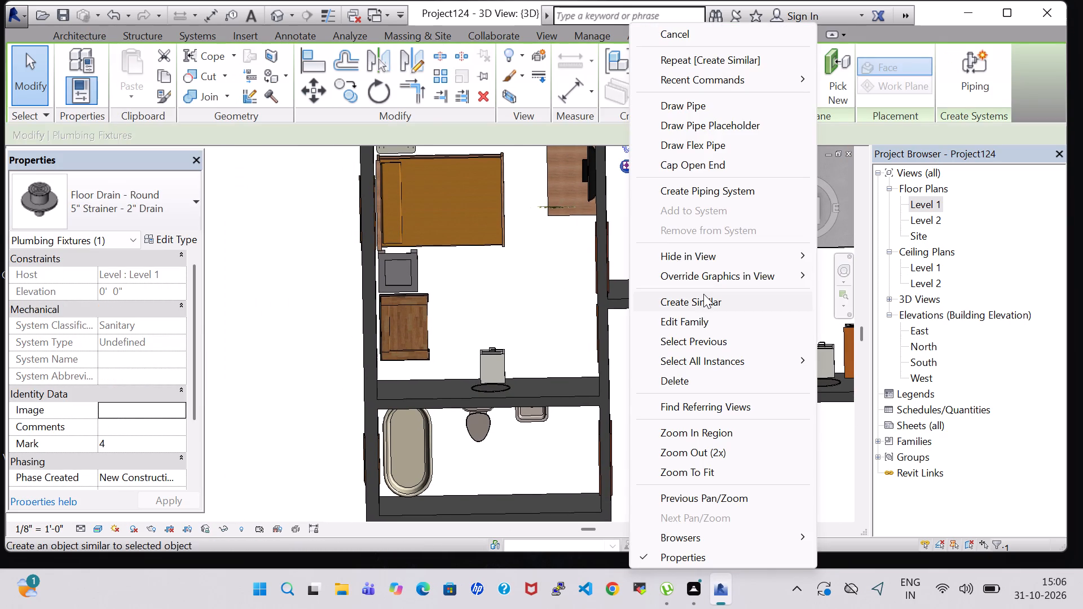
{"action": "left_click", "coordinate": [703, 294]}
{"action": "left_click", "coordinate": [818, 82]}
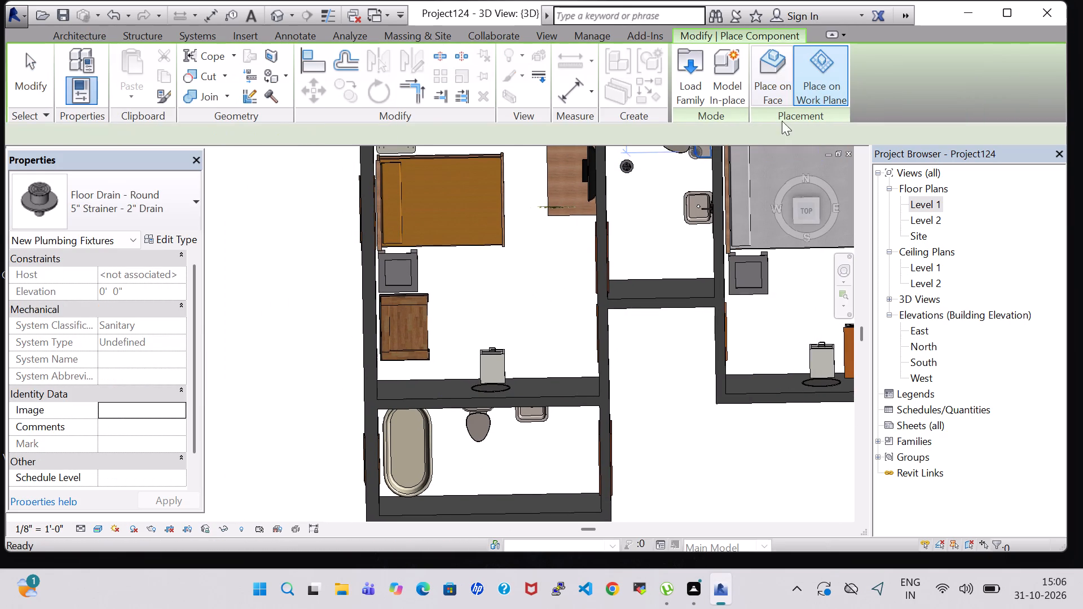
{"action": "scroll", "coordinate": [457, 478], "scroll_direction": "up", "scroll_amount": 6}
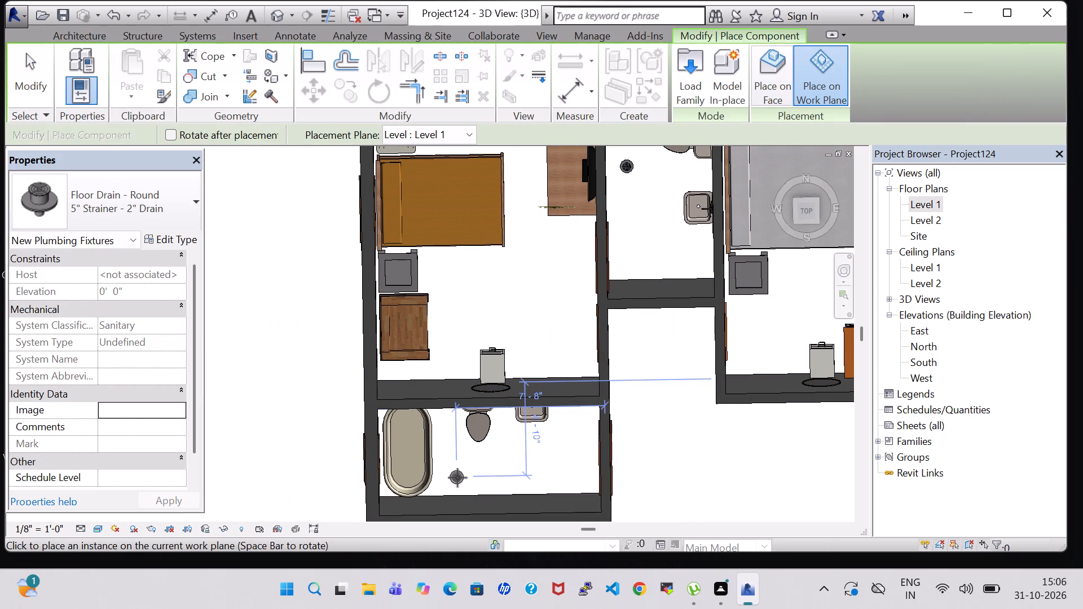
{"action": "scroll", "coordinate": [457, 478], "scroll_direction": "up", "scroll_amount": 2}
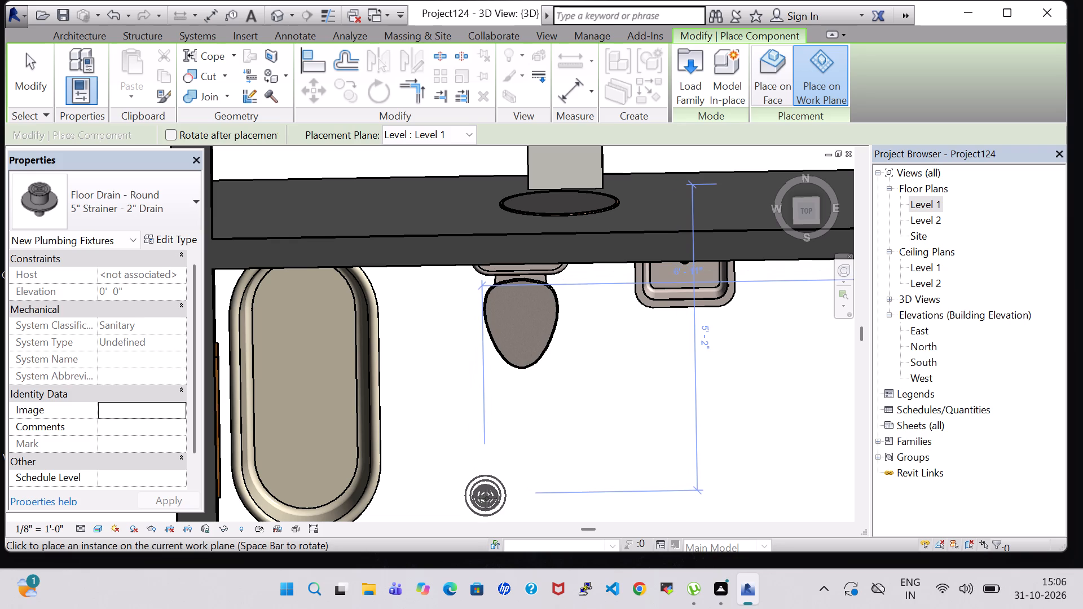
{"action": "left_click", "coordinate": [487, 498]}
{"action": "key", "text": "Escape"}
{"action": "key", "text": "Escape"}
{"action": "scroll", "coordinate": [507, 392], "scroll_direction": "down", "scroll_amount": 6}
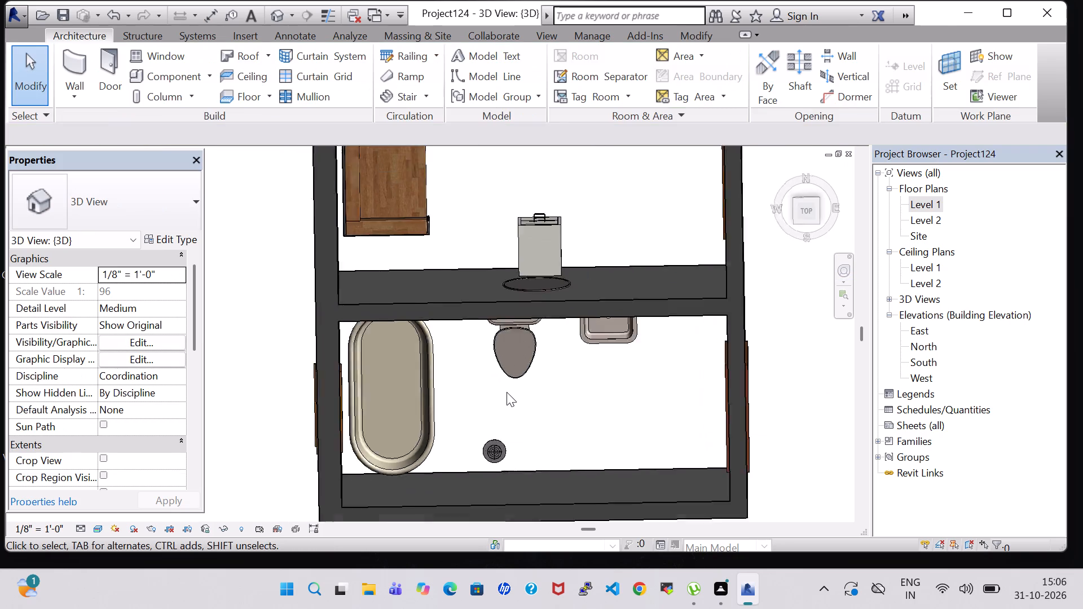
{"action": "scroll", "coordinate": [507, 392], "scroll_direction": "down", "scroll_amount": 1}
Add a tagged room to the new bathroom in the Level 1 plan and name it C.TOILET.
{"action": "double_click", "coordinate": [924, 200]}
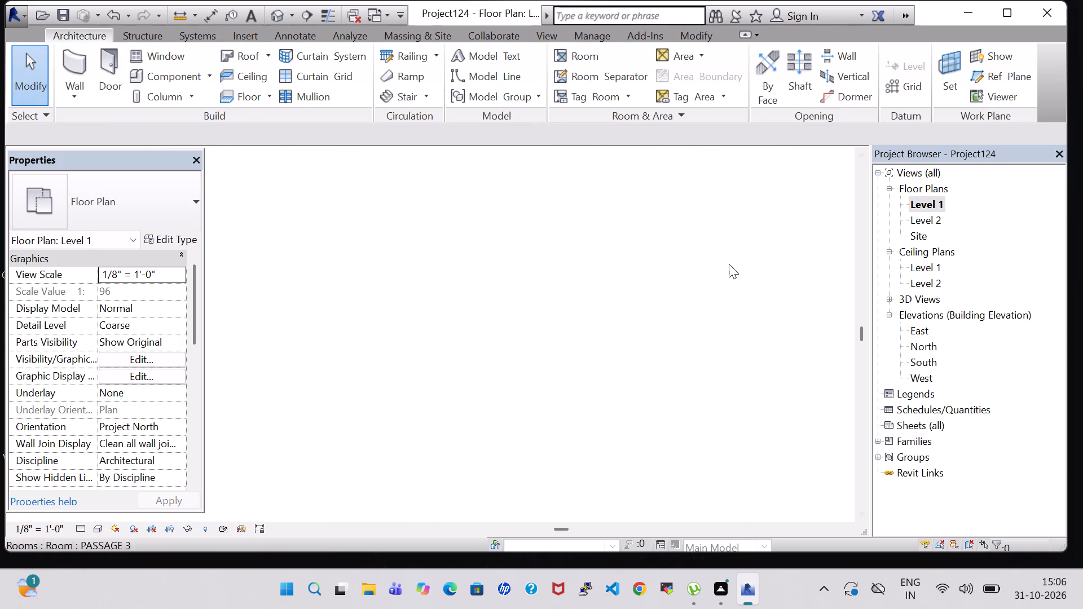
{"action": "scroll", "coordinate": [677, 281], "scroll_direction": "down", "scroll_amount": 8}
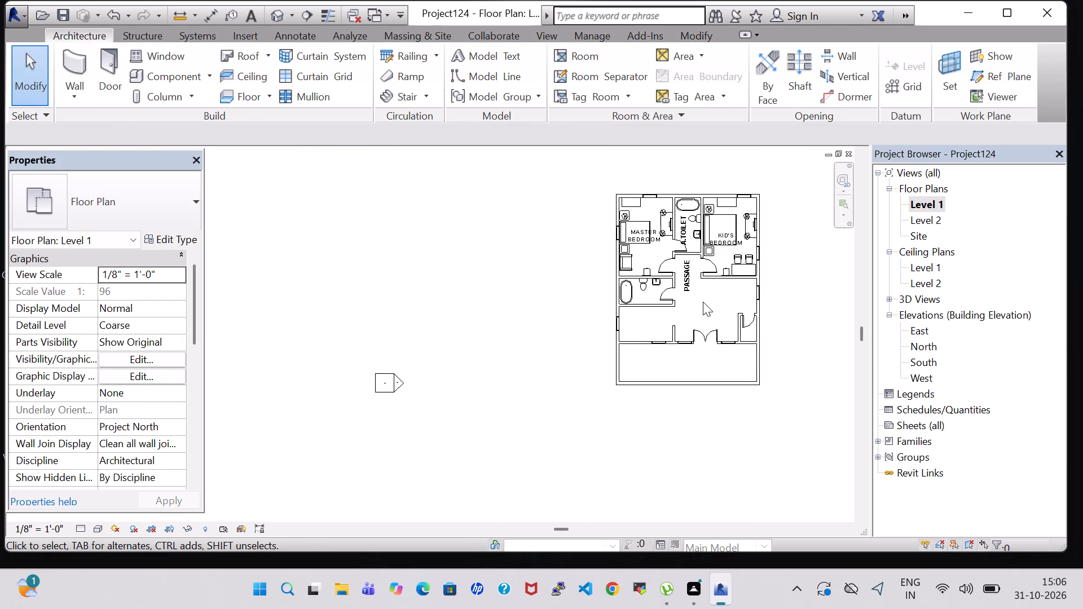
{"action": "scroll", "coordinate": [703, 302], "scroll_direction": "up", "scroll_amount": 6}
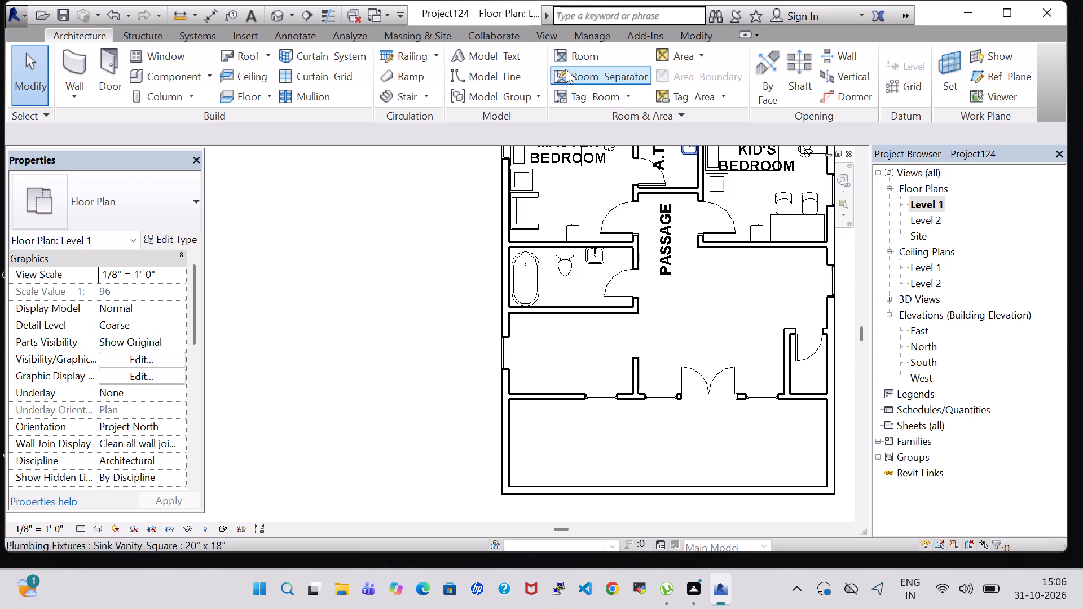
{"action": "left_click", "coordinate": [581, 59]}
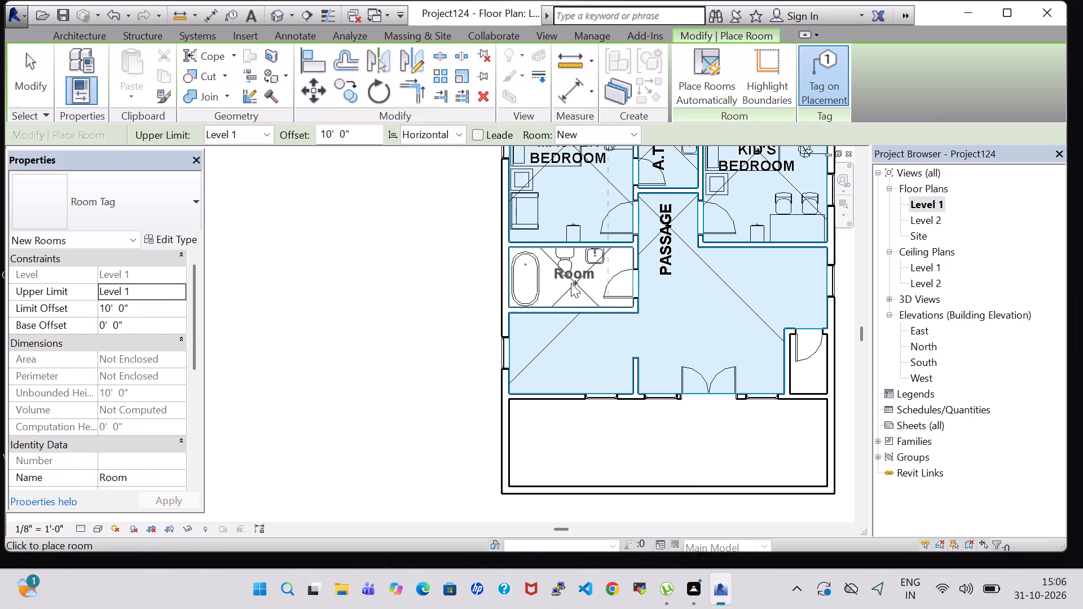
{"action": "left_click", "coordinate": [571, 283]}
{"action": "key", "text": "Escape"}
{"action": "key", "text": "Escape"}
{"action": "double_click", "coordinate": [573, 268]}
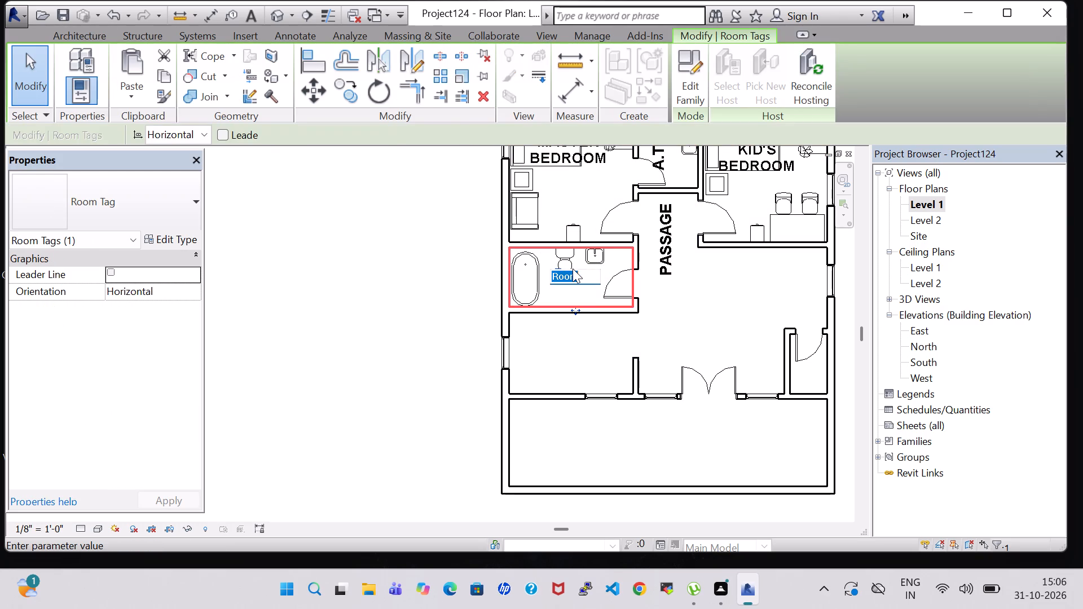
{"action": "key", "text": "BackSpace"}
{"action": "type", "text": "C.TOILET"}
{"action": "key", "text": "Return"}
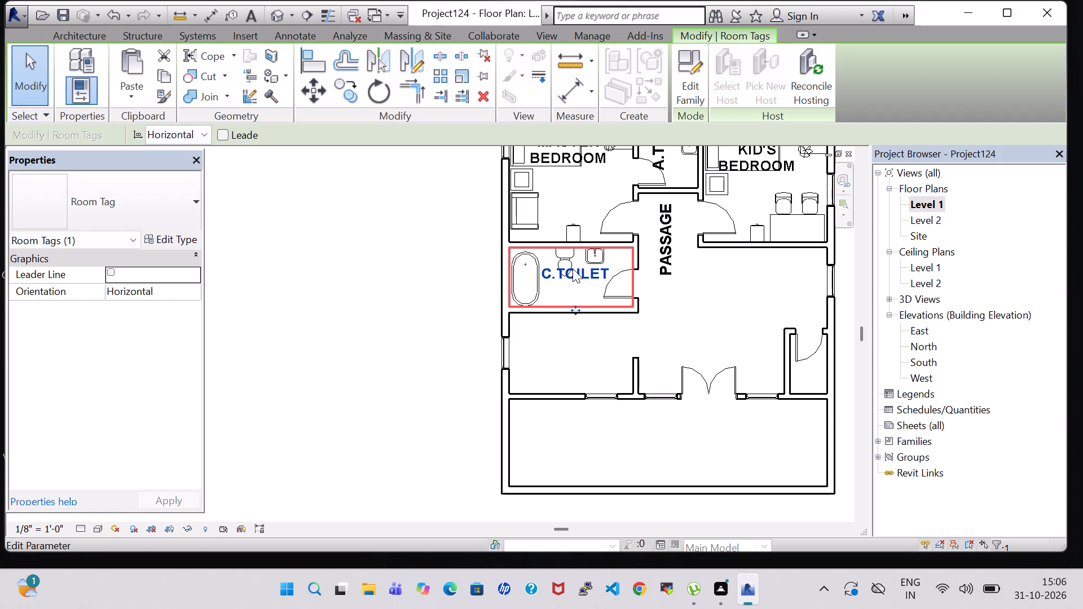
{"action": "left_click", "coordinate": [615, 350]}
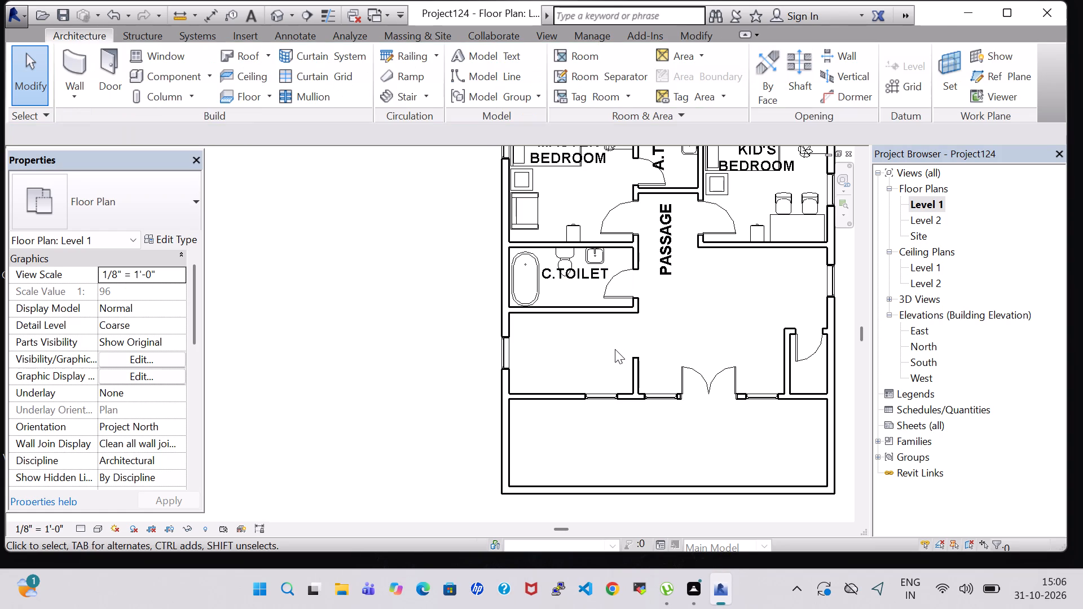
Load the Work Station Cubicle family from the US Imperial library's Furniture System folder as a component.
{"action": "scroll", "coordinate": [615, 349], "scroll_direction": "down", "scroll_amount": 1}
{"action": "middle_click_drag", "start_coordinate": [615, 349], "coordinate": [612, 409]}
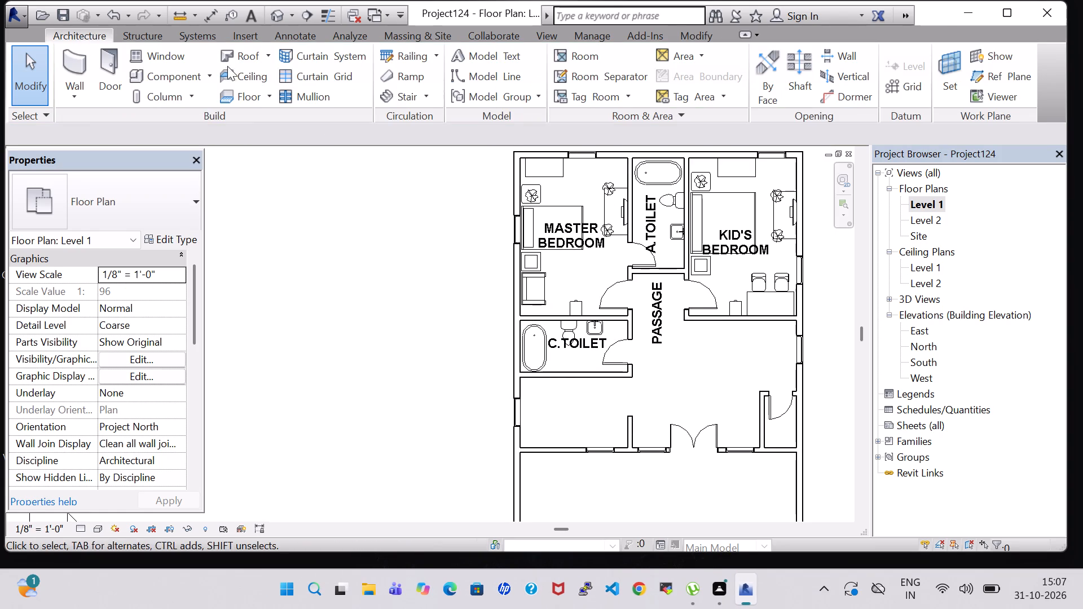
{"action": "left_click", "coordinate": [176, 73]}
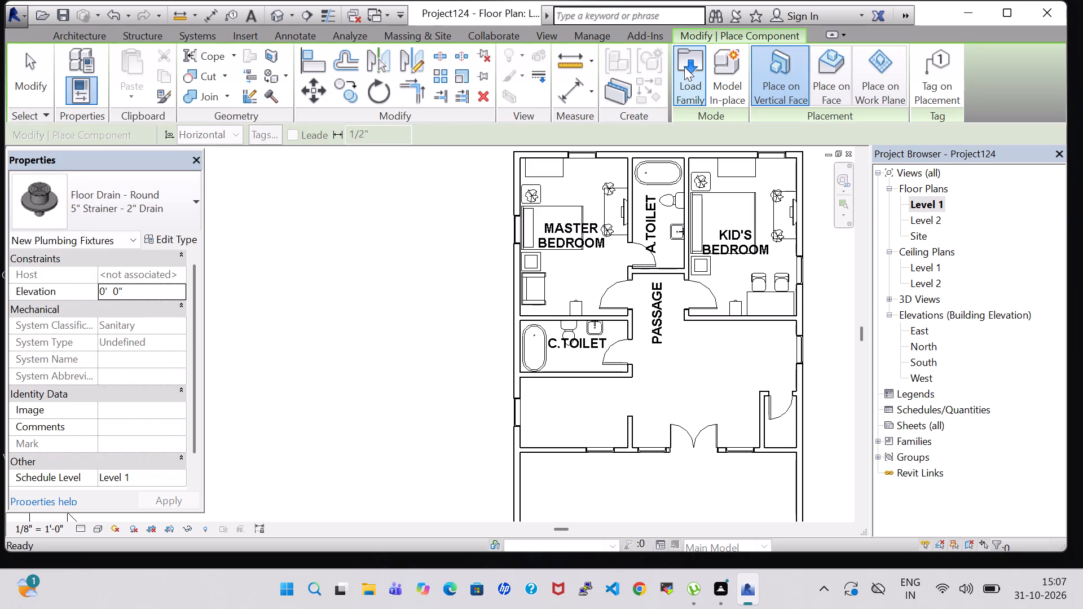
{"action": "left_click", "coordinate": [680, 65]}
{"action": "left_click", "coordinate": [350, 296]}
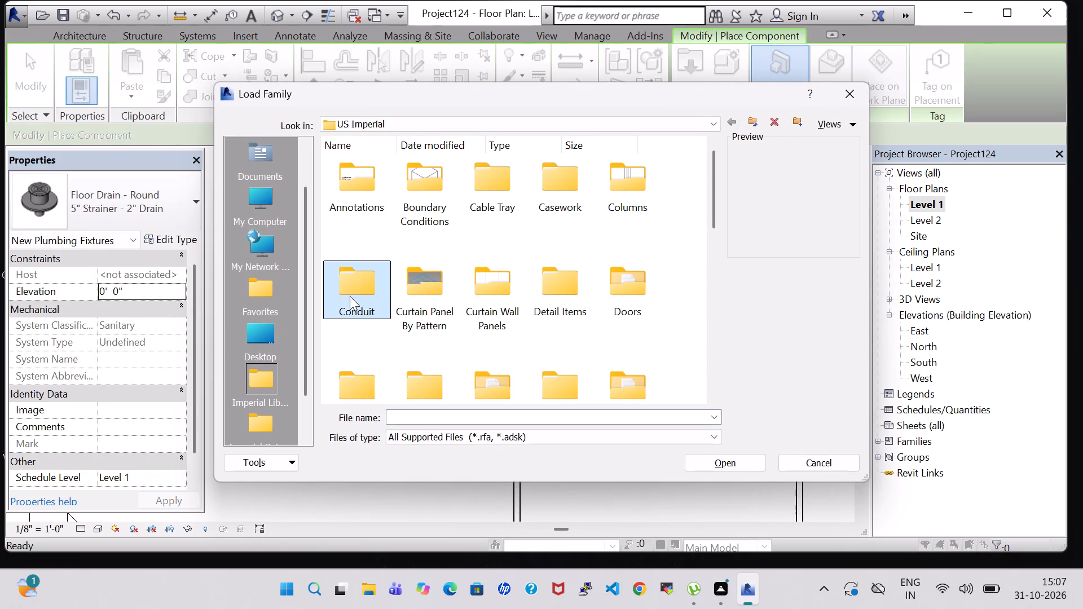
{"action": "key", "text": "s"}
{"action": "key", "text": "f"}
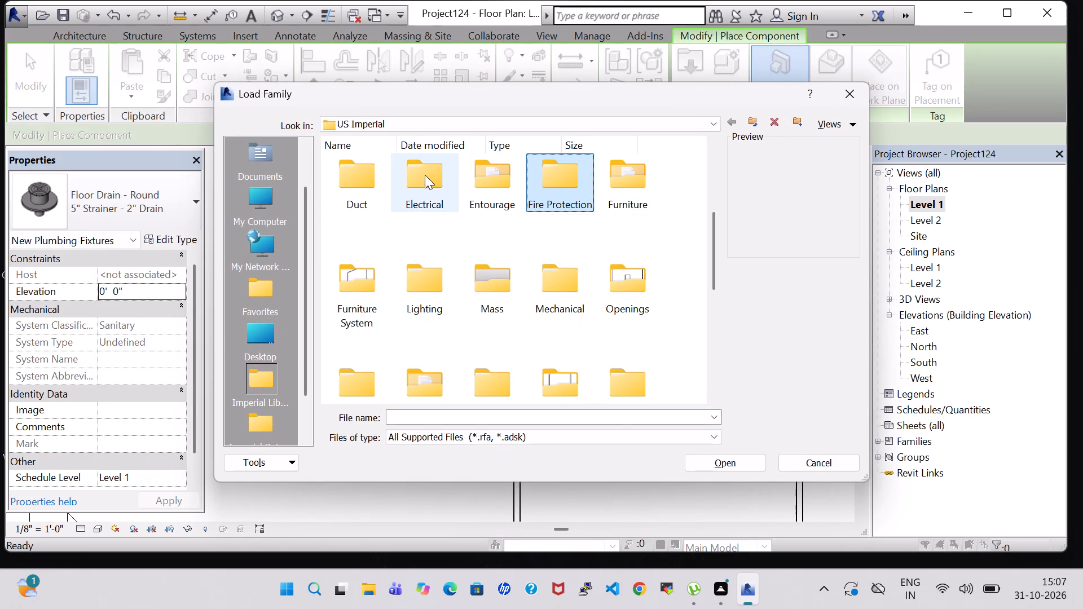
{"action": "double_click", "coordinate": [353, 279]}
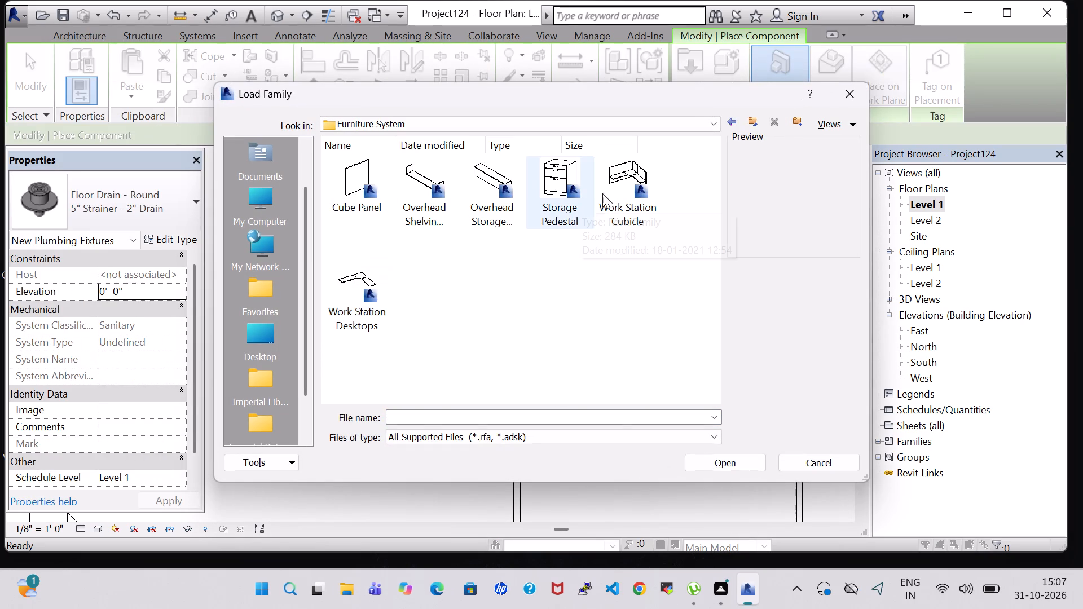
{"action": "left_click", "coordinate": [624, 188]}
{"action": "left_click", "coordinate": [721, 464]}
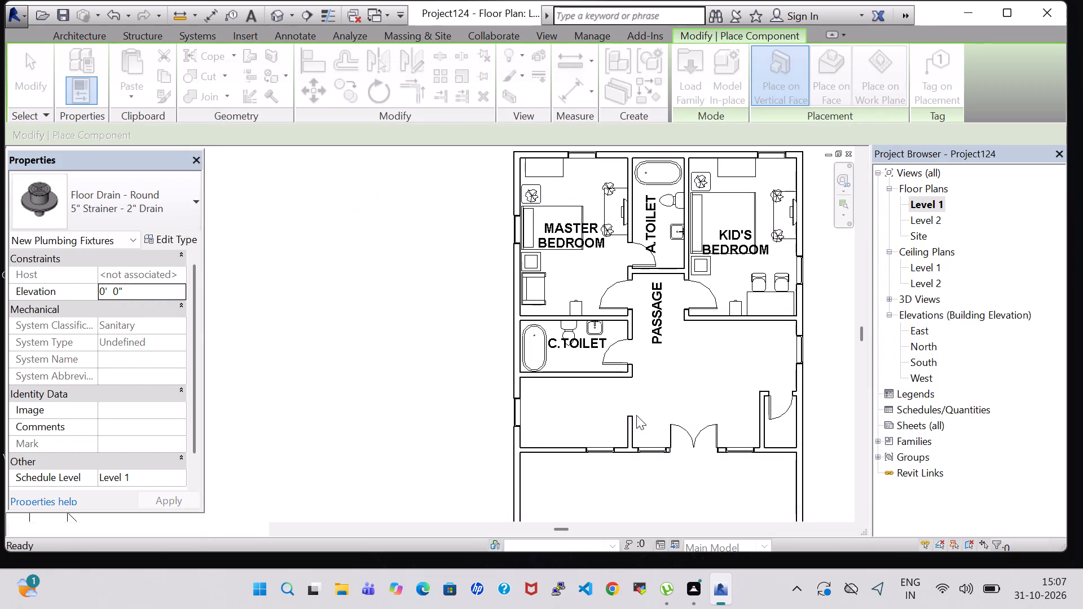
Place the rotated 96" x 96" Work Station Cubicle in the southwest corner of the space below the C.TOILET.
{"action": "scroll", "coordinate": [540, 414], "scroll_direction": "up", "scroll_amount": 7}
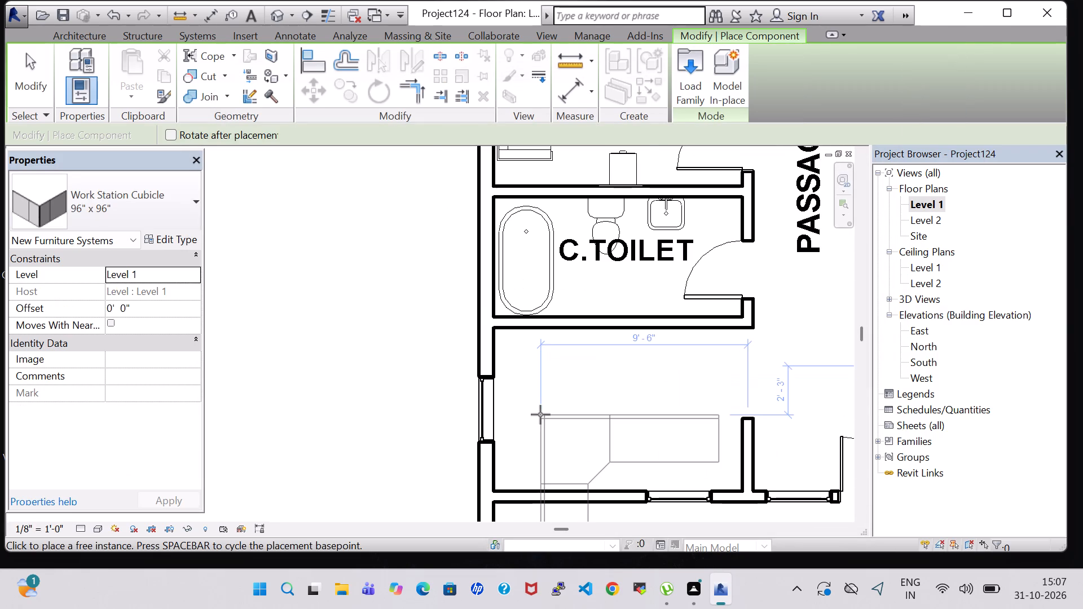
{"action": "key", "text": "space"}
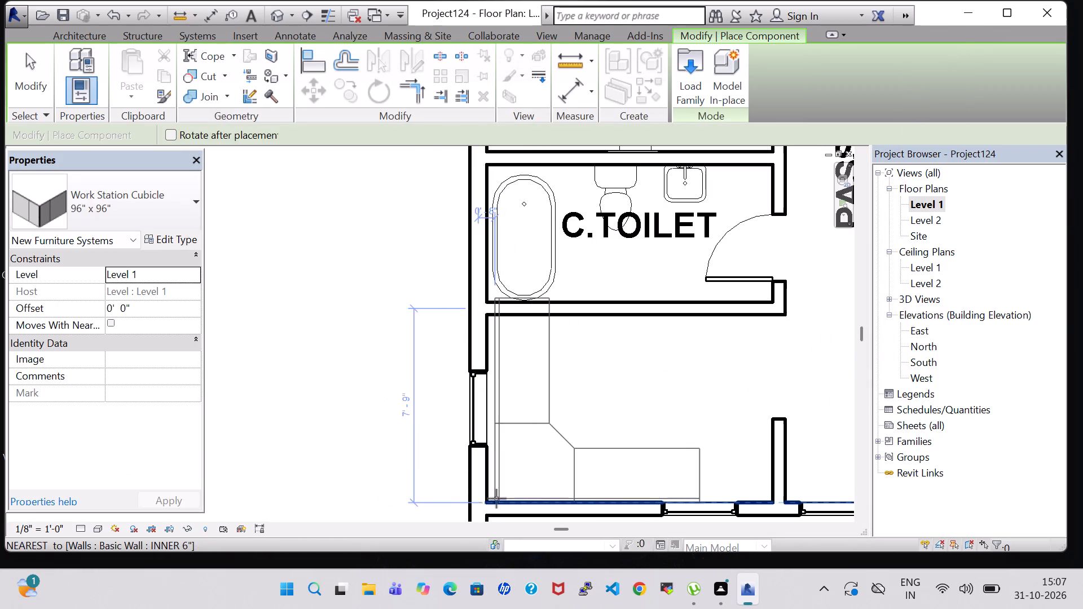
{"action": "left_click", "coordinate": [483, 498]}
{"action": "key", "text": "Escape"}
{"action": "key", "text": "Escape"}
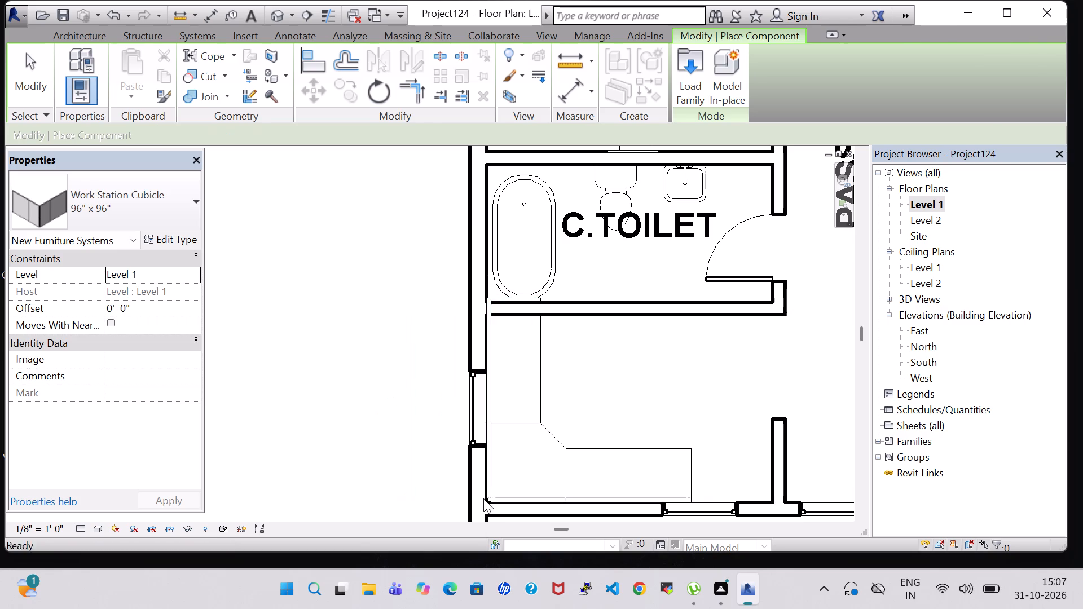
Set the Panel Height of the placed Work Station Cubicle's type to 2' 9".
{"action": "left_click", "coordinate": [547, 426]}
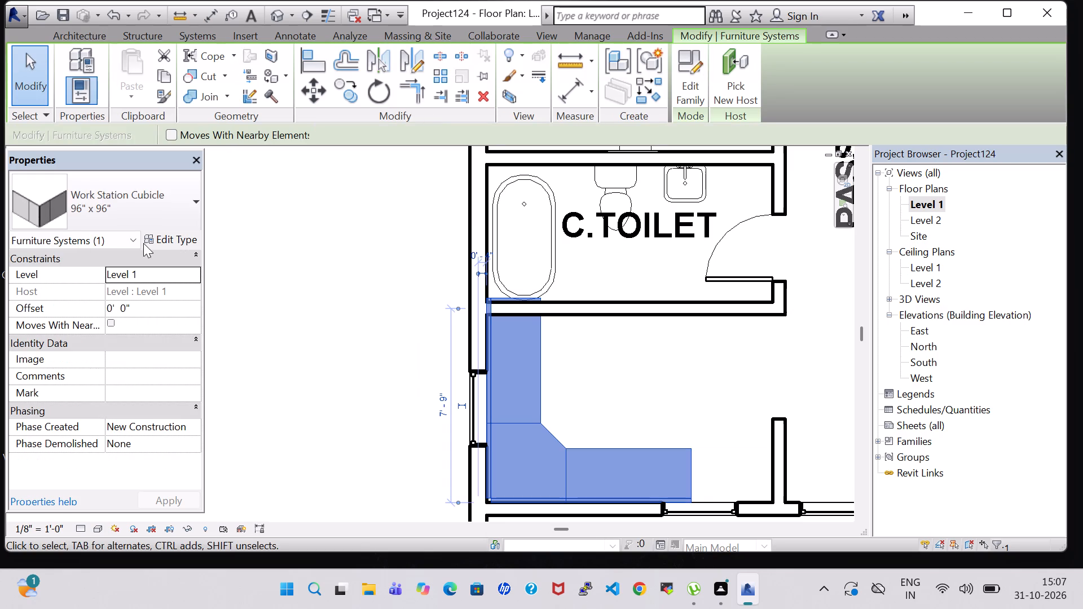
{"action": "left_click", "coordinate": [166, 241]}
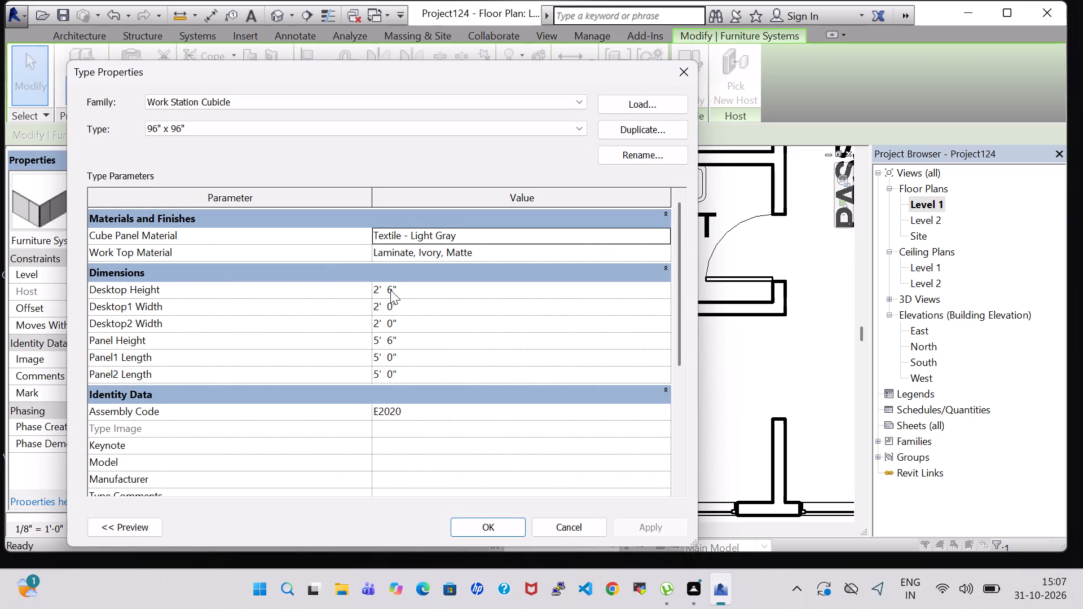
{"action": "left_click", "coordinate": [394, 290]}
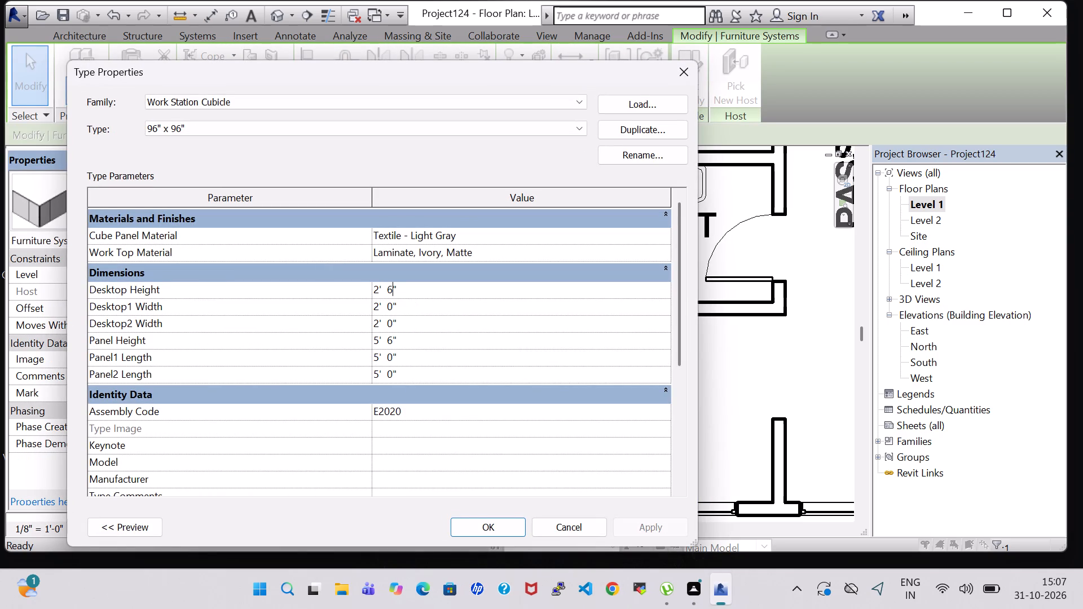
{"action": "left_click", "coordinate": [394, 341]}
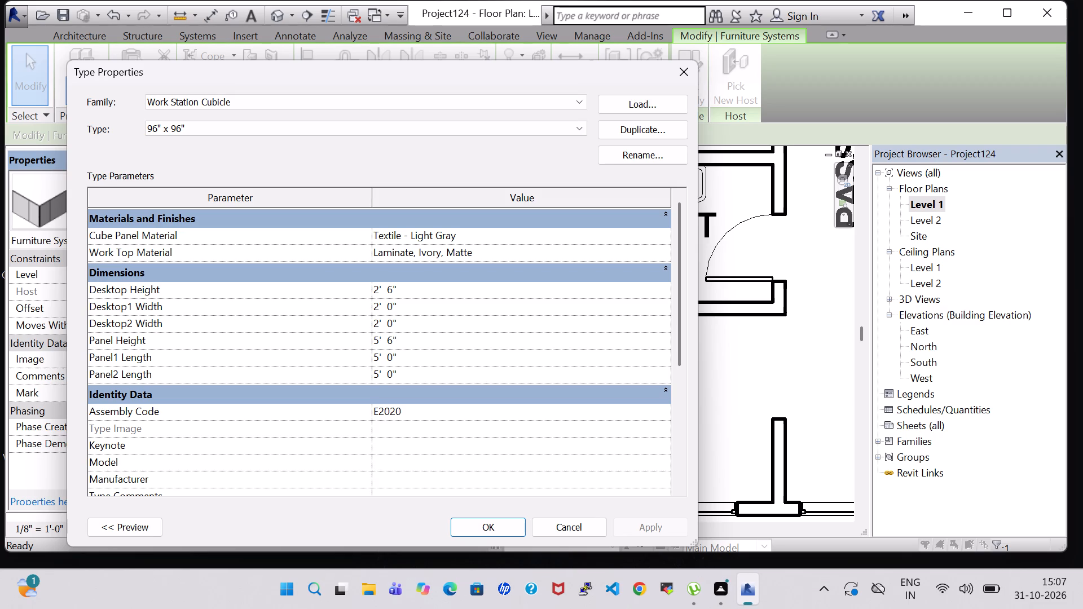
{"action": "key", "text": "BackSpace"}
{"action": "key", "text": "9"}
{"action": "left_click", "coordinate": [380, 345]}
{"action": "key", "text": "BackSpace"}
{"action": "key", "text": "2"}
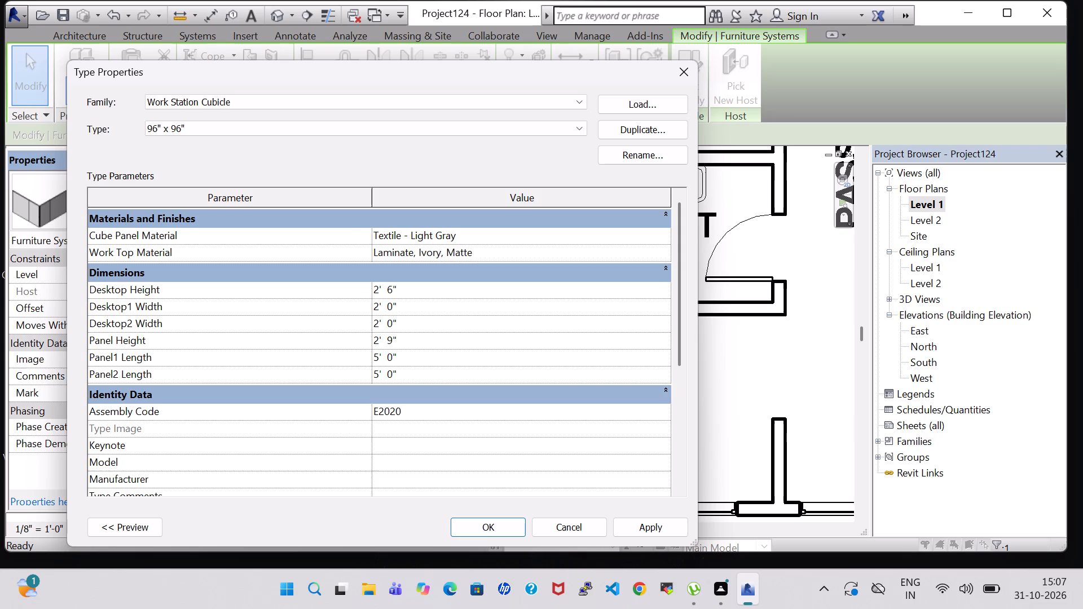
Set both Desktop1 Width and Desktop2 Width of the cubicle type to 2' 4".
{"action": "double_click", "coordinate": [391, 306]}
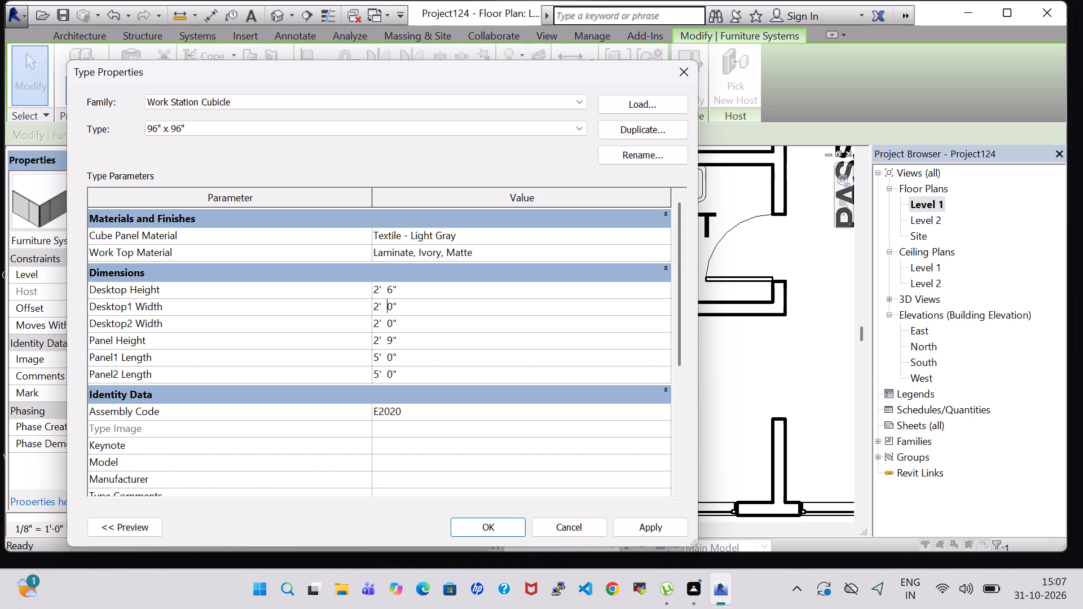
{"action": "key", "text": "BackSpace"}
{"action": "key", "text": "4"}
{"action": "double_click", "coordinate": [391, 325]}
{"action": "key", "text": "BackSpace"}
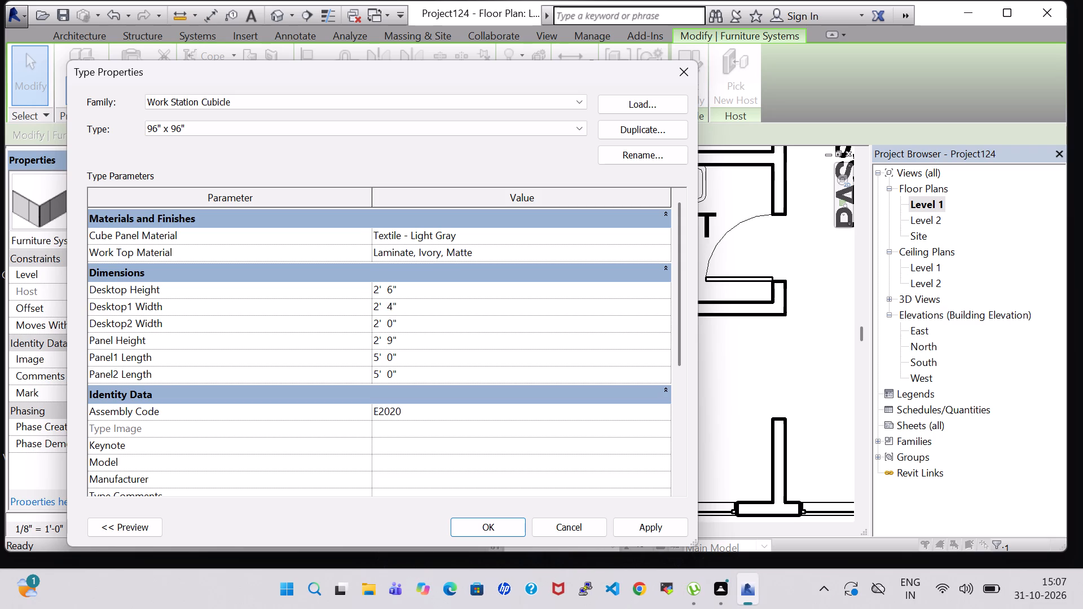
{"action": "key", "text": "4"}
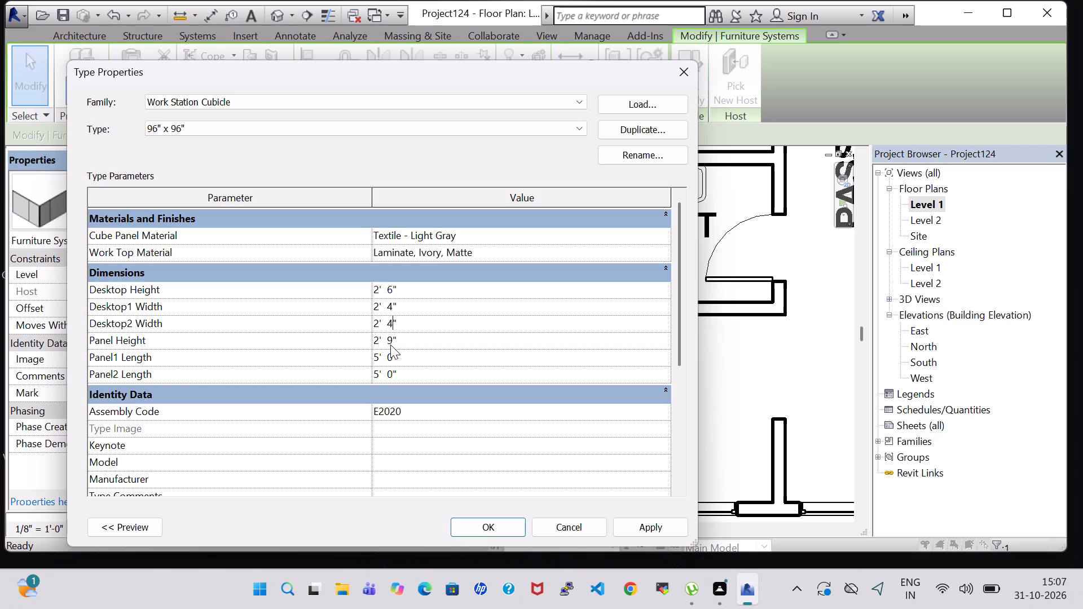
Set the cubicle type's Panel Height to 2' 8" and both Panel1 Length and Panel2 Length to 4' 0".
{"action": "scroll", "coordinate": [388, 345], "scroll_direction": "up", "scroll_amount": 7}
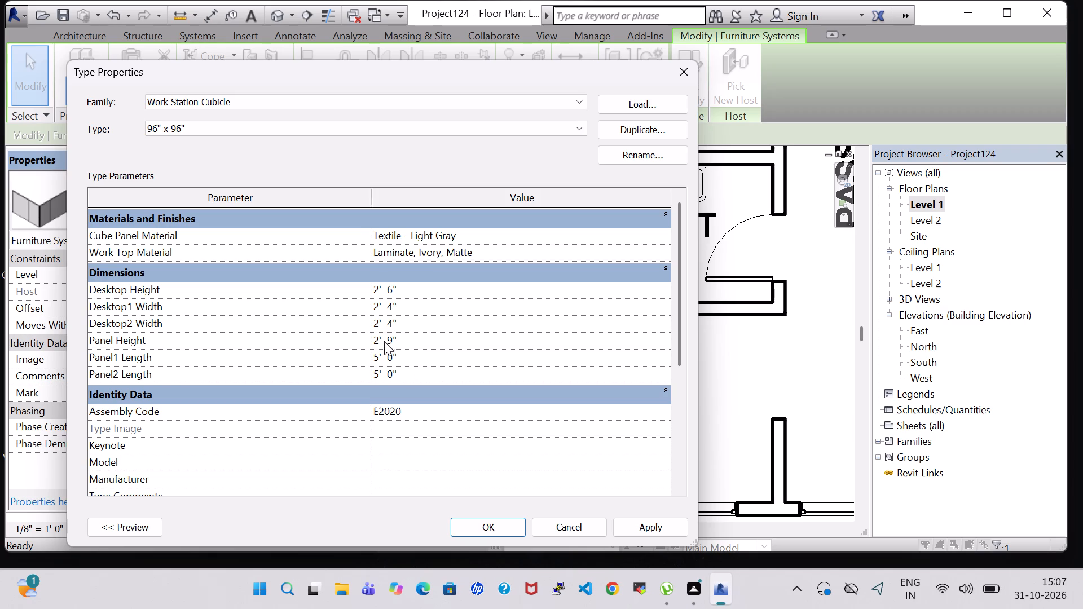
{"action": "left_click", "coordinate": [394, 343]}
{"action": "key", "text": "BackSpace"}
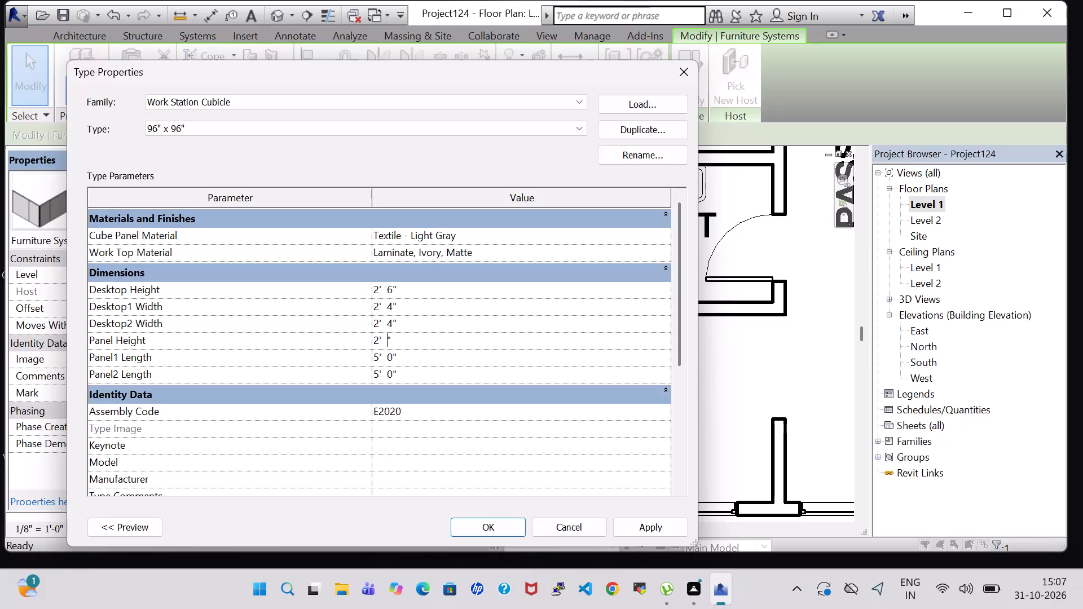
{"action": "key", "text": "8"}
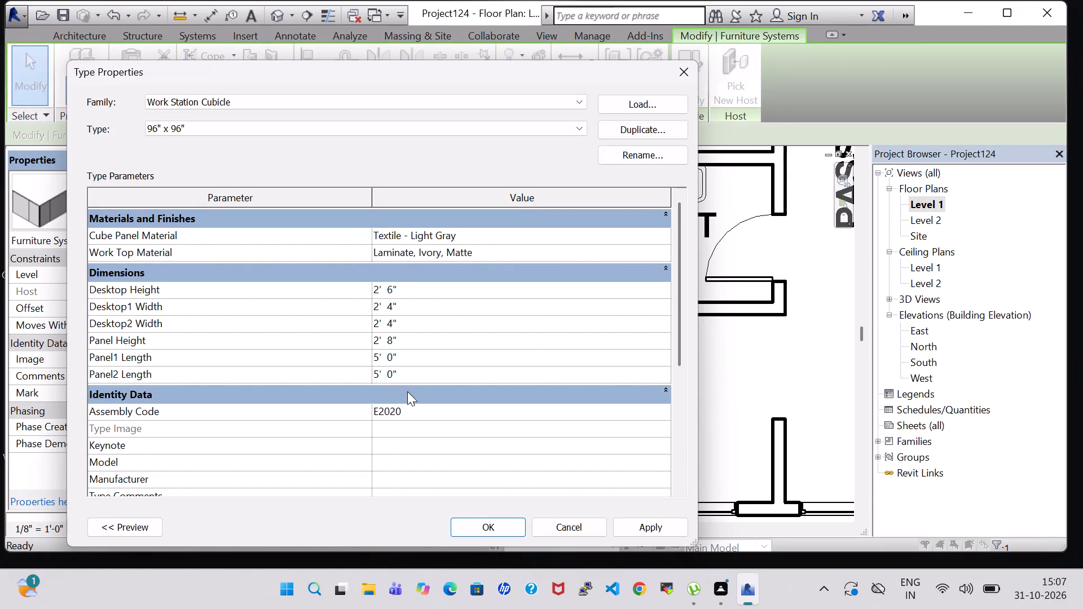
{"action": "left_click", "coordinate": [380, 361]}
{"action": "key", "text": "BackSpace"}
{"action": "key", "text": "4"}
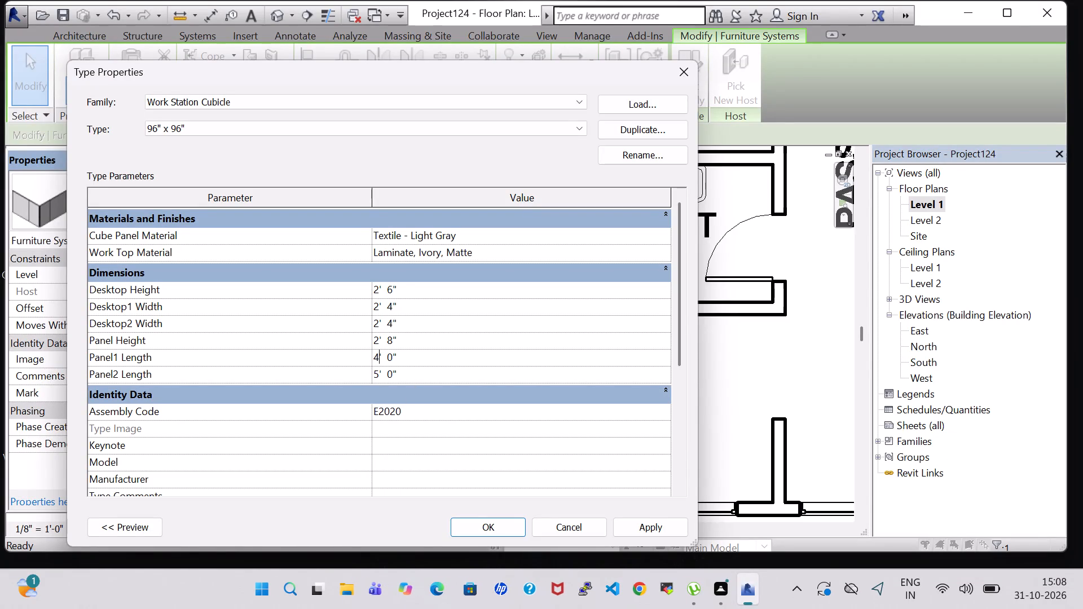
{"action": "left_click", "coordinate": [380, 373]}
{"action": "key", "text": "BackSpace"}
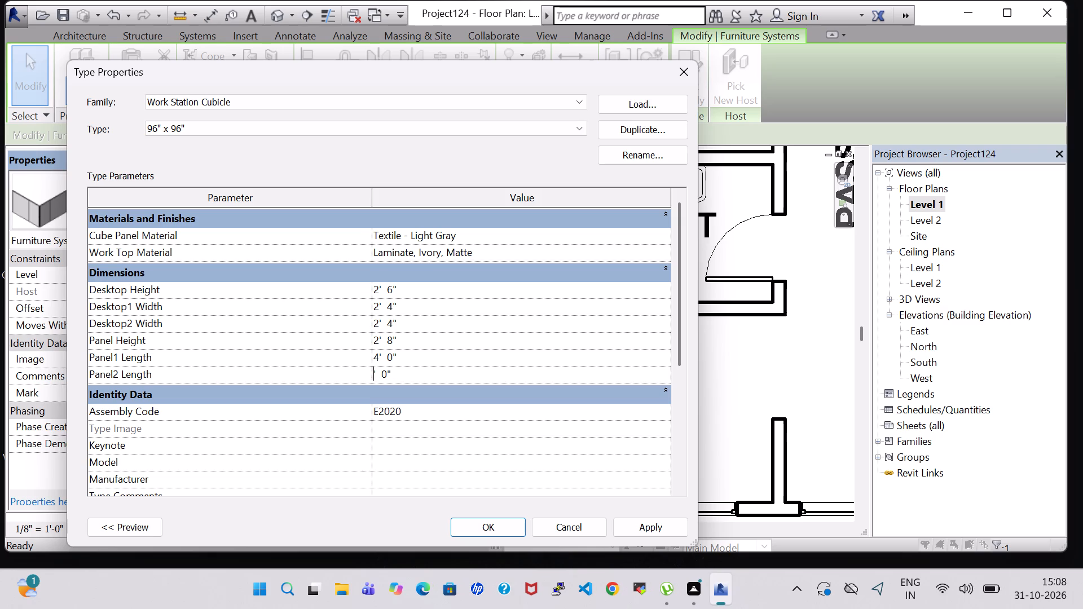
{"action": "key", "text": "4"}
{"action": "left_click", "coordinate": [486, 533]}
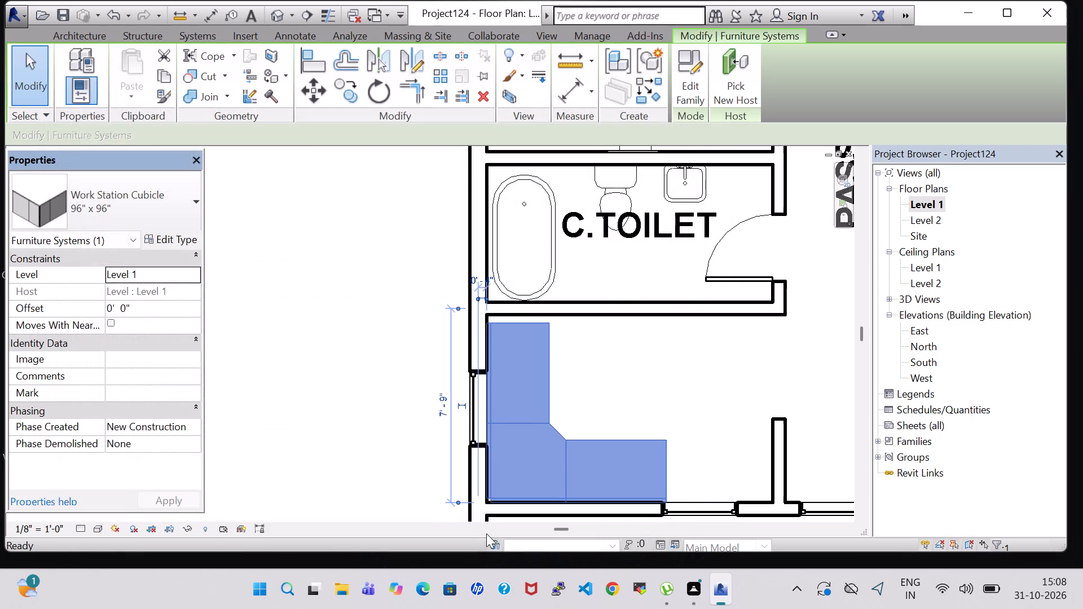
{"action": "left_click", "coordinate": [597, 392]}
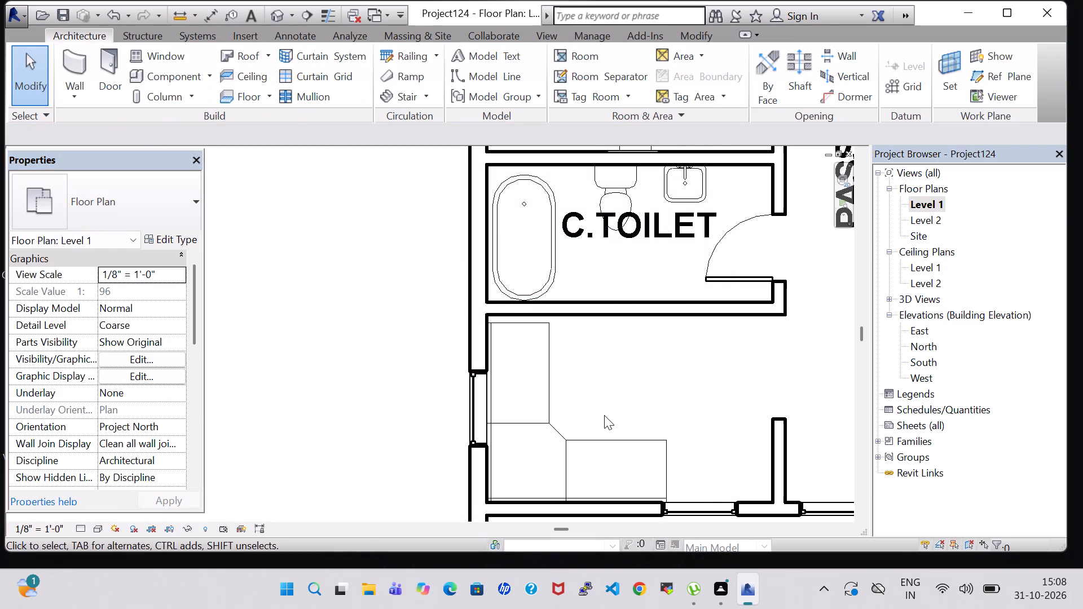
Nudge the 36" x 48" casement window in the south wall three increments east, clear of the cubicle's end.
{"action": "left_click", "coordinate": [676, 502]}
{"action": "key", "text": "Right"}
{"action": "key", "text": "Right"}
{"action": "key", "text": "Right"}
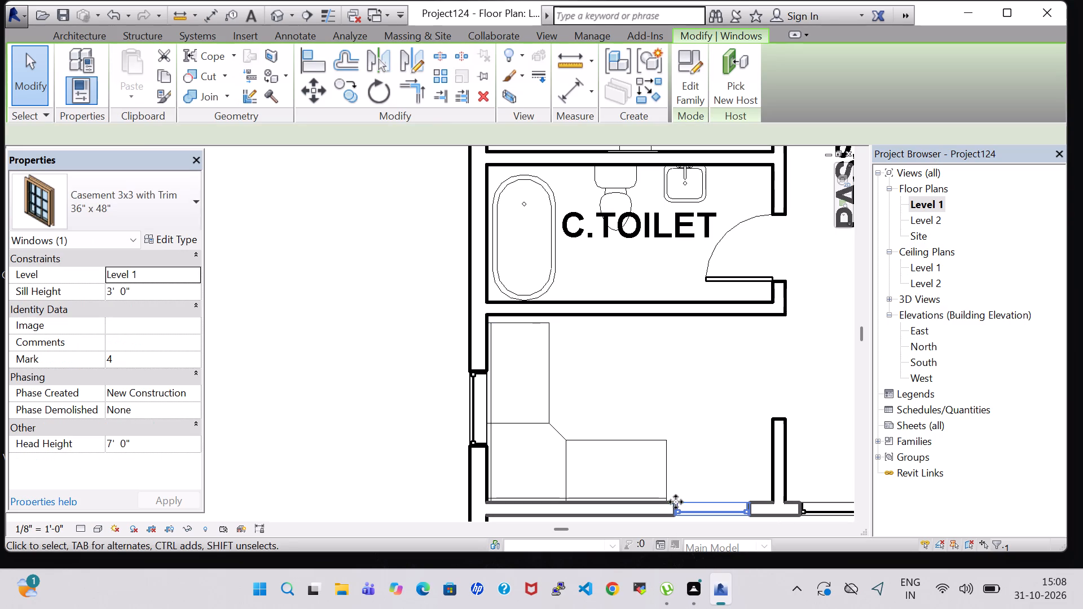
{"action": "left_click", "coordinate": [651, 382]}
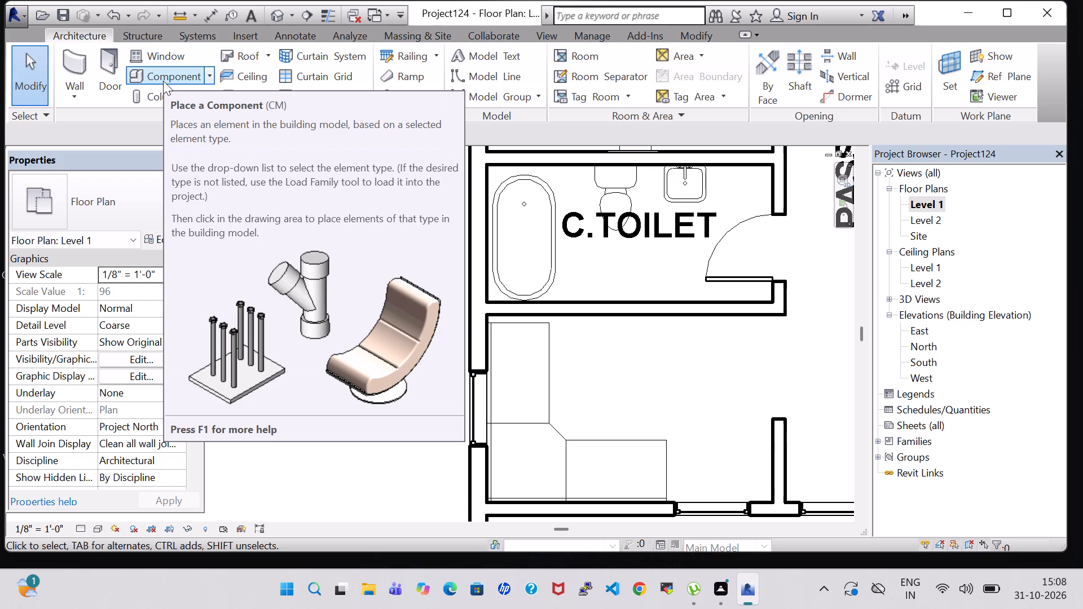
Load the Sink Kitchen-Double family from the US Imperial library's Plumbing > Architectural > Fixtures > Sinks folder as a component.
{"action": "left_click", "coordinate": [554, 430]}
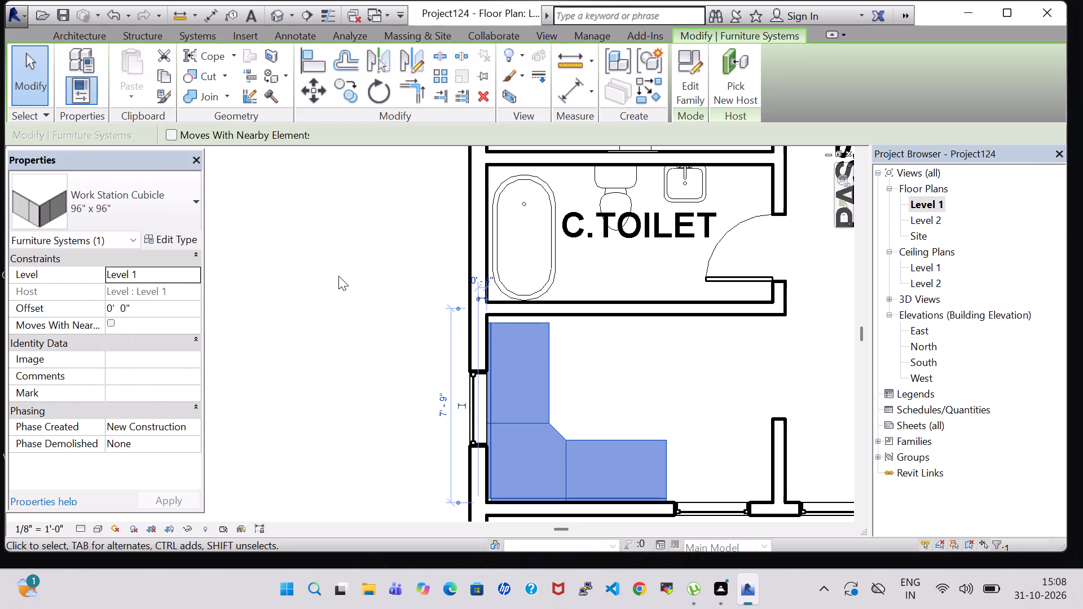
{"action": "left_click", "coordinate": [90, 38]}
{"action": "left_click", "coordinate": [178, 78]}
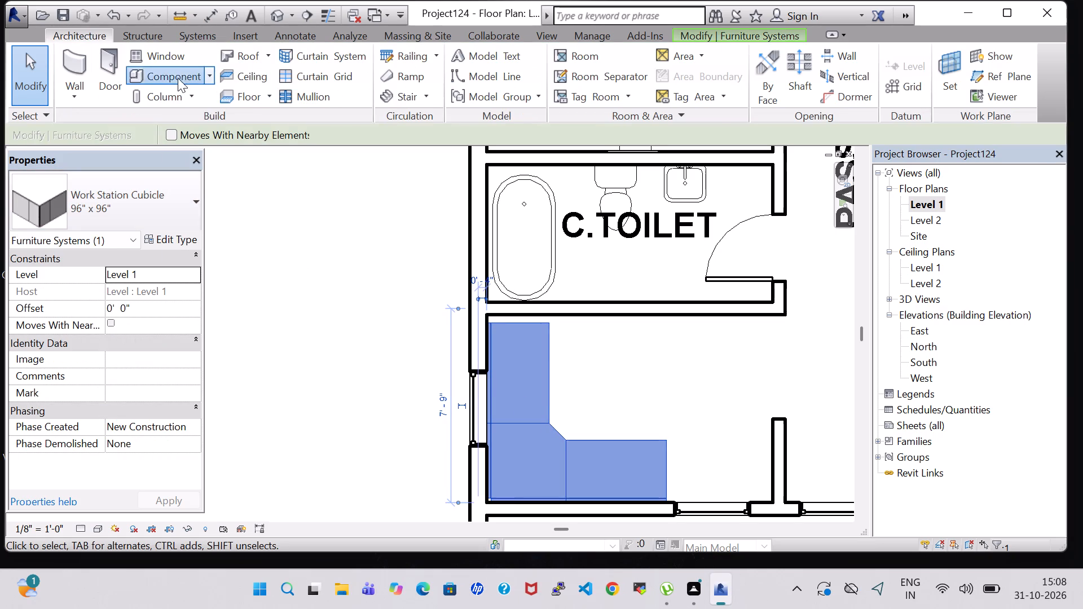
{"action": "left_click", "coordinate": [680, 84]}
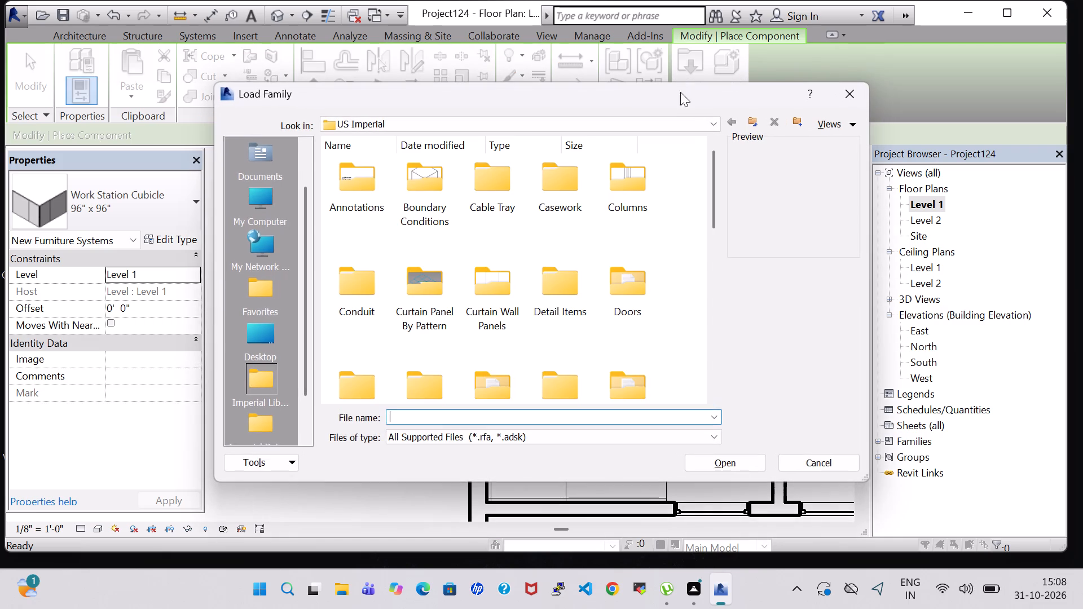
{"action": "scroll", "coordinate": [642, 358], "scroll_direction": "down", "scroll_amount": 1}
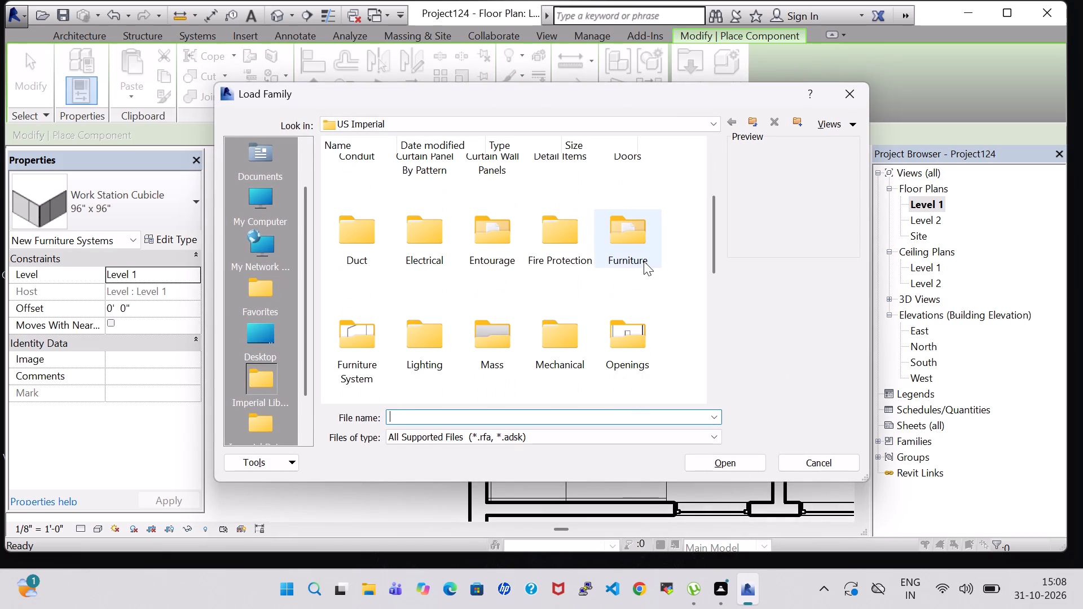
{"action": "double_click", "coordinate": [642, 261]}
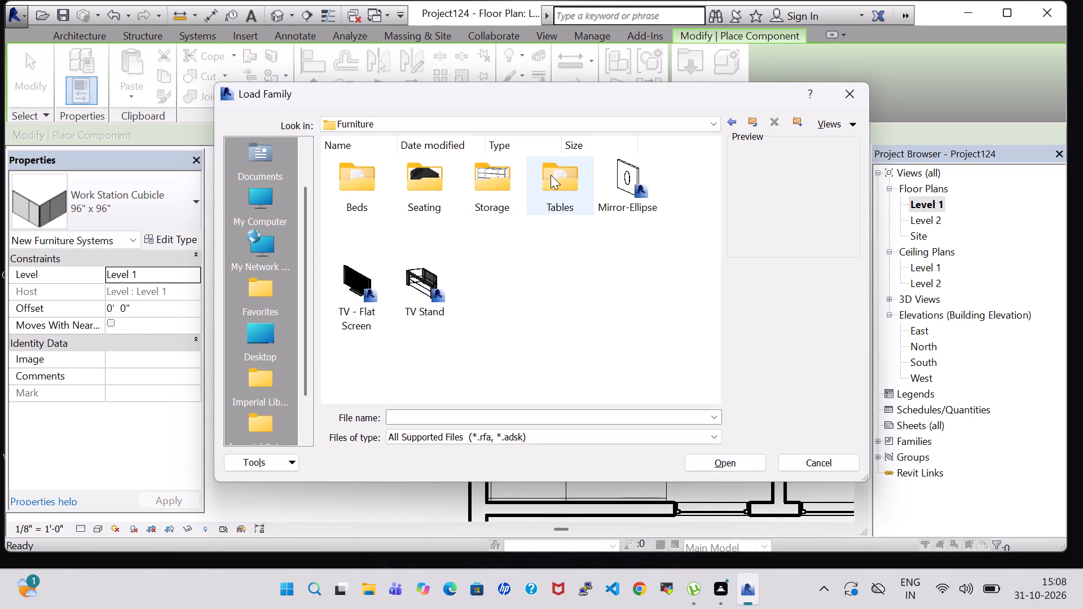
{"action": "left_click", "coordinate": [729, 123]}
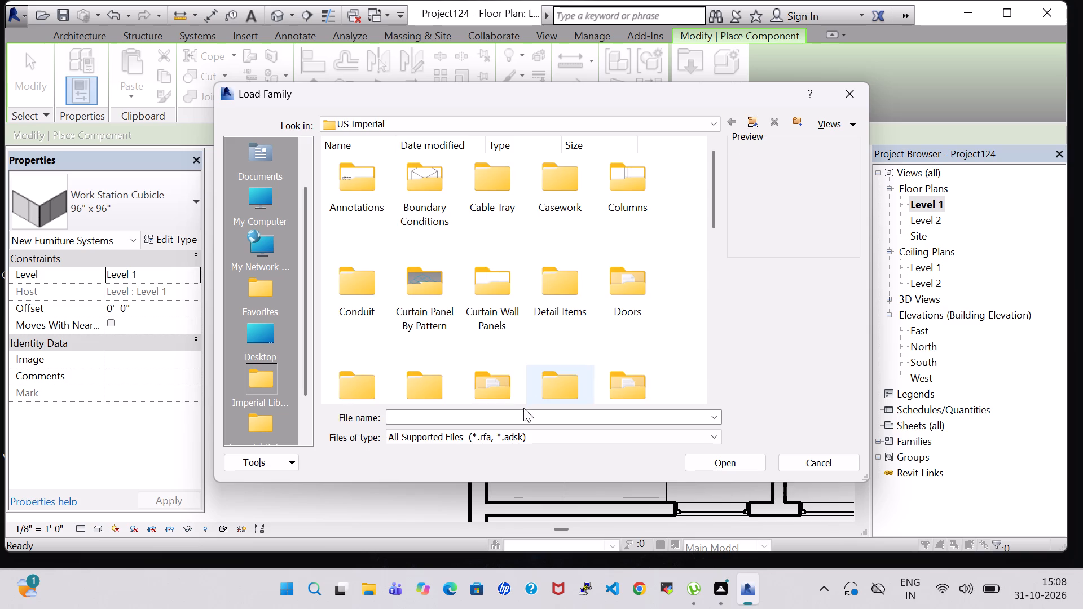
{"action": "left_click", "coordinate": [584, 309]}
{"action": "key", "text": "p"}
{"action": "double_click", "coordinate": [481, 193]}
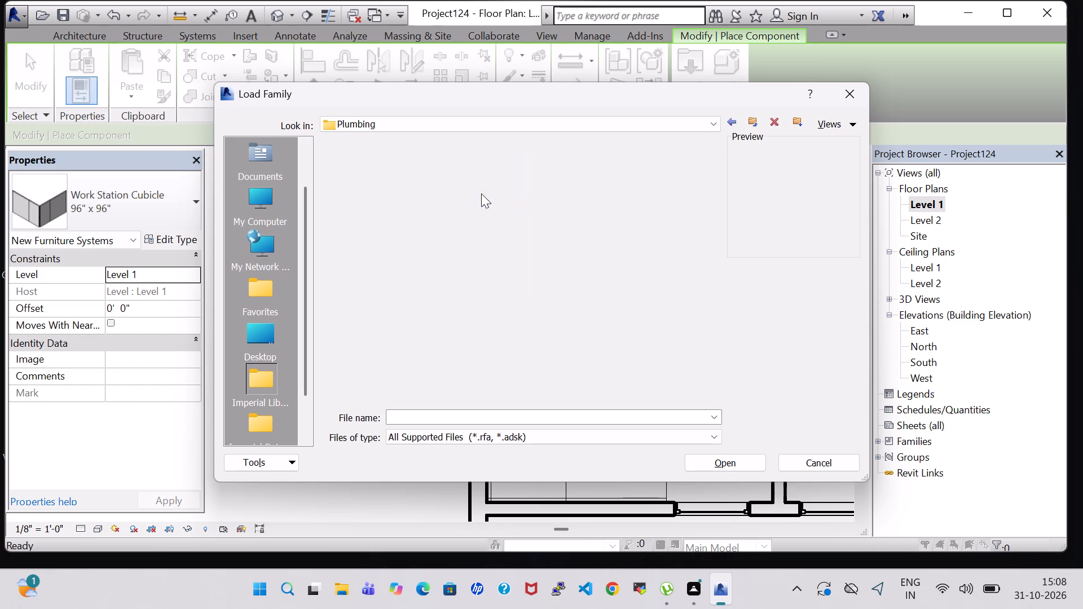
{"action": "double_click", "coordinate": [360, 197]}
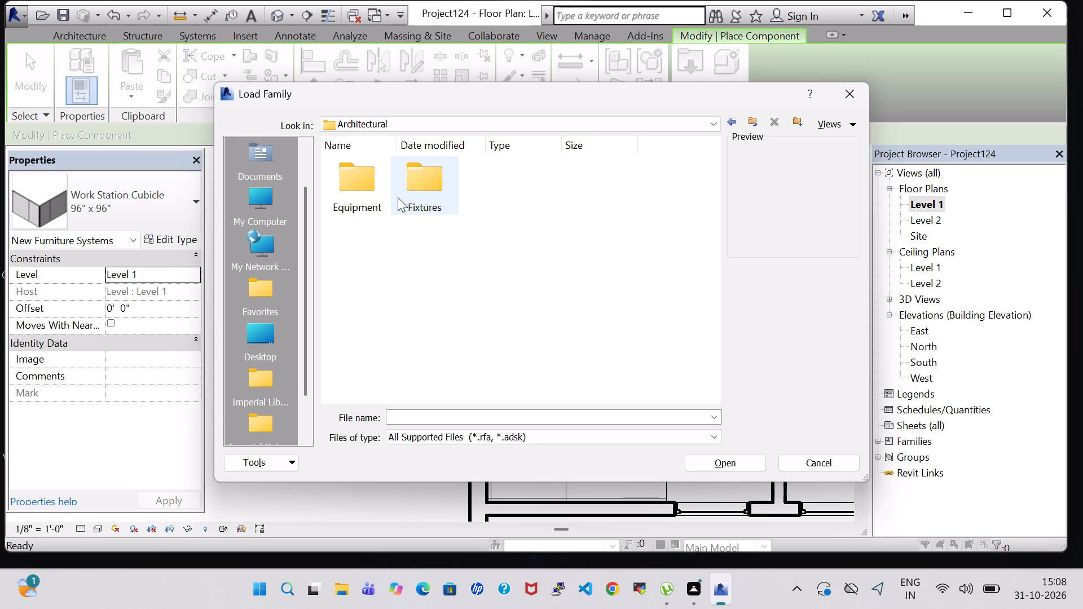
{"action": "double_click", "coordinate": [443, 184]}
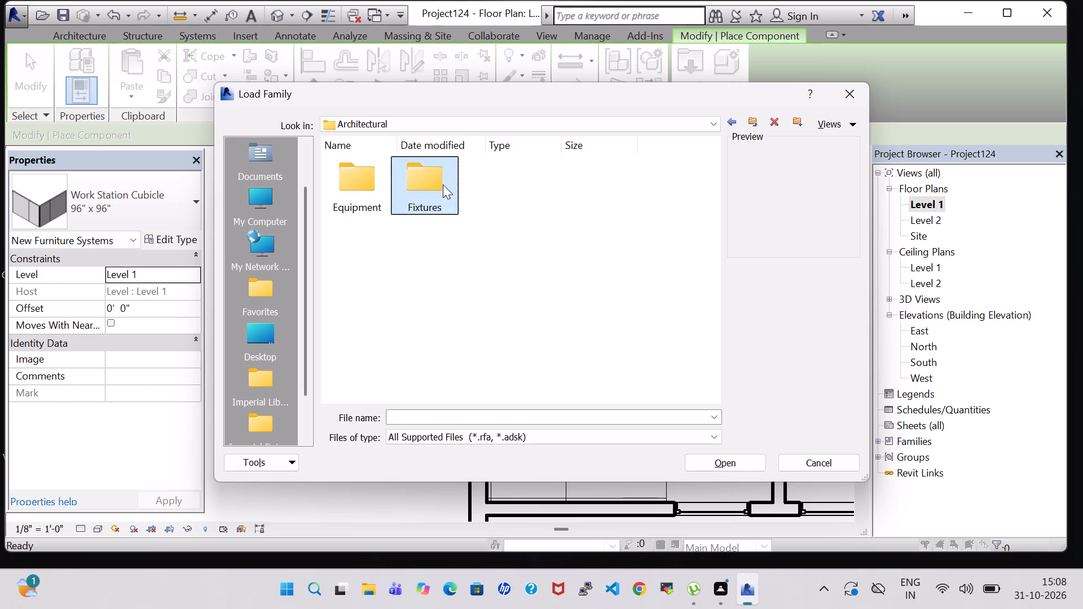
{"action": "triple_click", "coordinate": [609, 204]}
{"action": "double_click", "coordinate": [618, 204]}
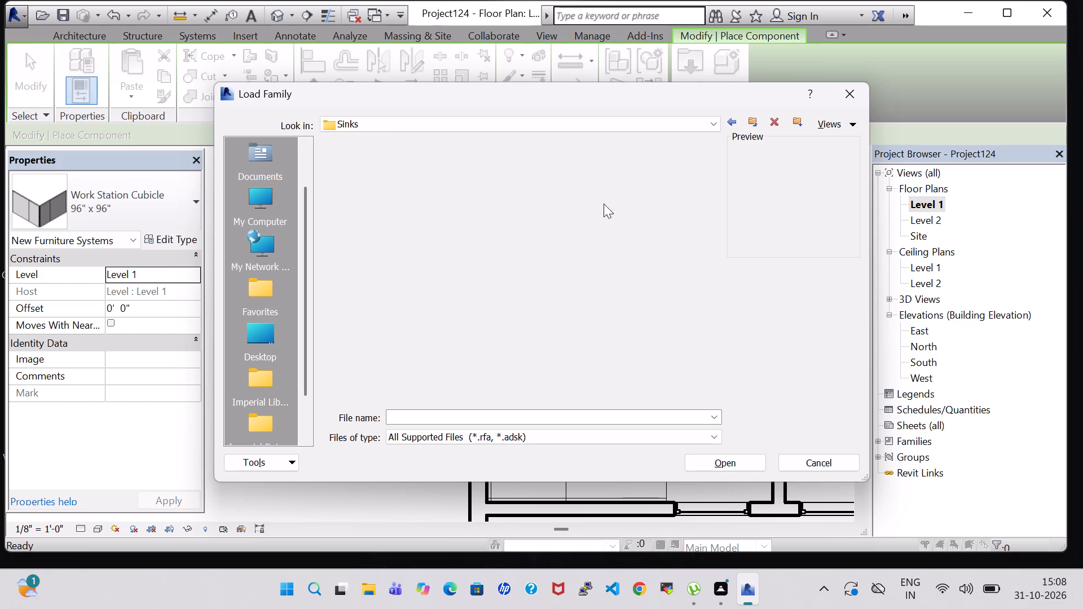
{"action": "left_click", "coordinate": [369, 182]}
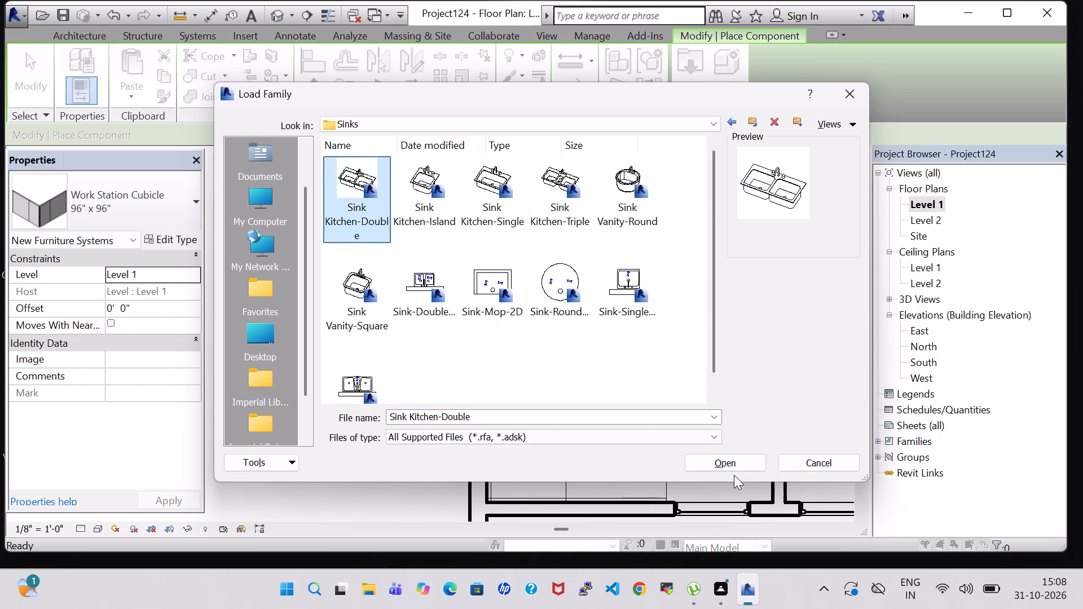
{"action": "left_click", "coordinate": [729, 463]}
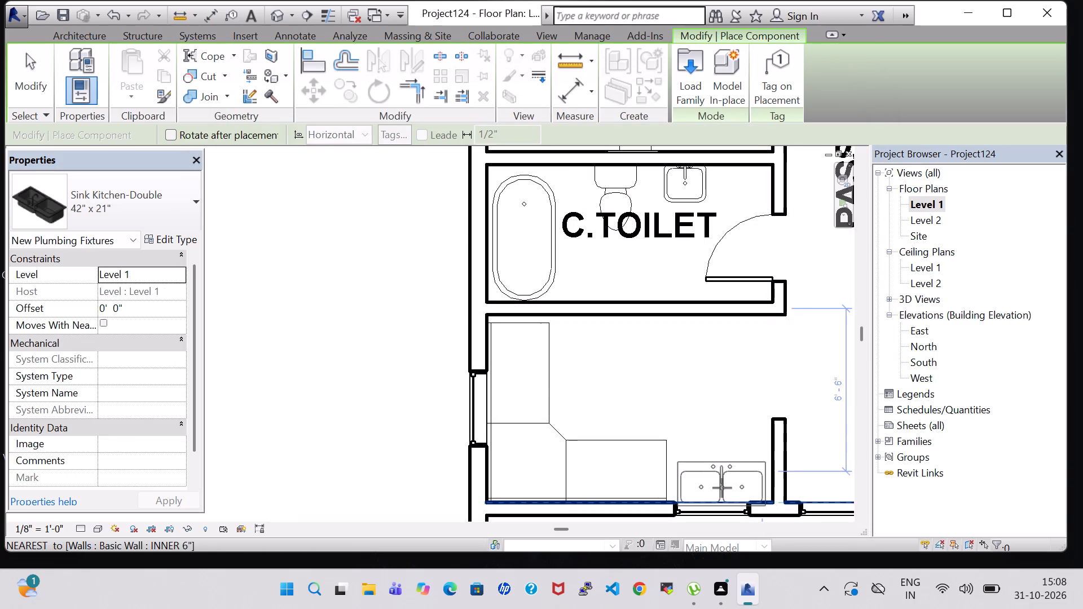
Place one 42" x 21" Sink Kitchen-Double, rotated 180°, against the south wall beside the cubicle at the window.
{"action": "key", "text": "space"}
{"action": "key", "text": "space"}
{"action": "scroll", "coordinate": [722, 488], "scroll_direction": "up", "scroll_amount": 4}
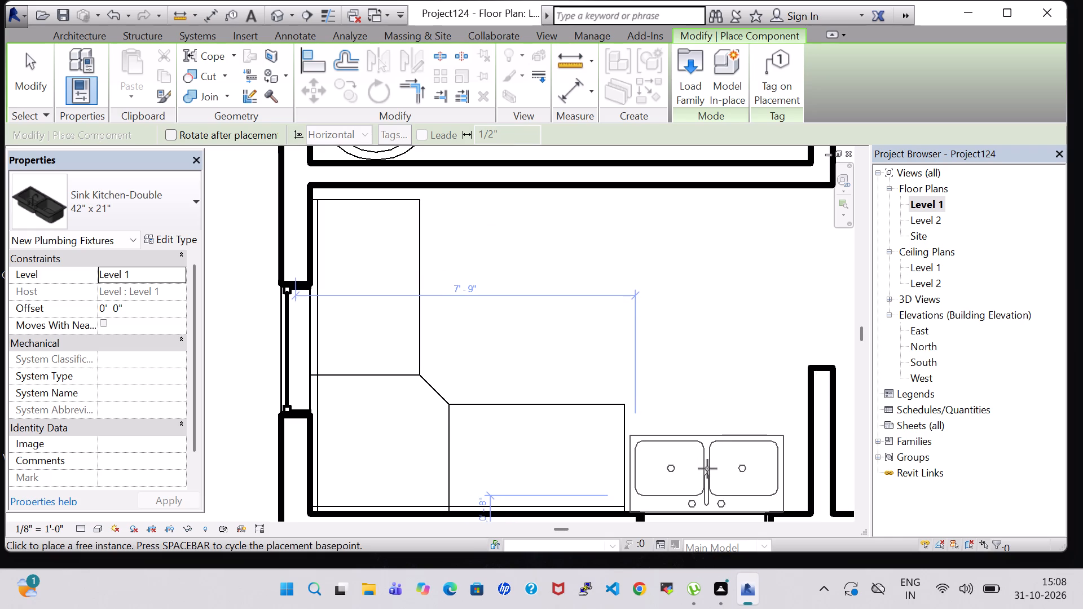
{"action": "scroll", "coordinate": [707, 469], "scroll_direction": "down", "scroll_amount": 3}
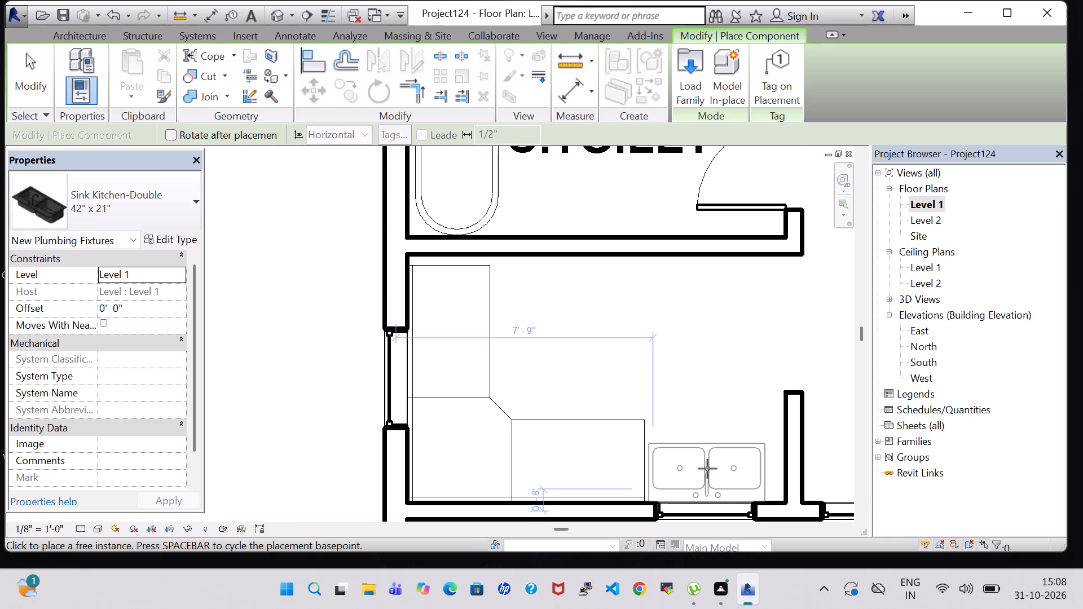
{"action": "left_click", "coordinate": [707, 469]}
{"action": "scroll", "coordinate": [707, 469], "scroll_direction": "down", "scroll_amount": 1}
{"action": "key", "text": "Escape"}
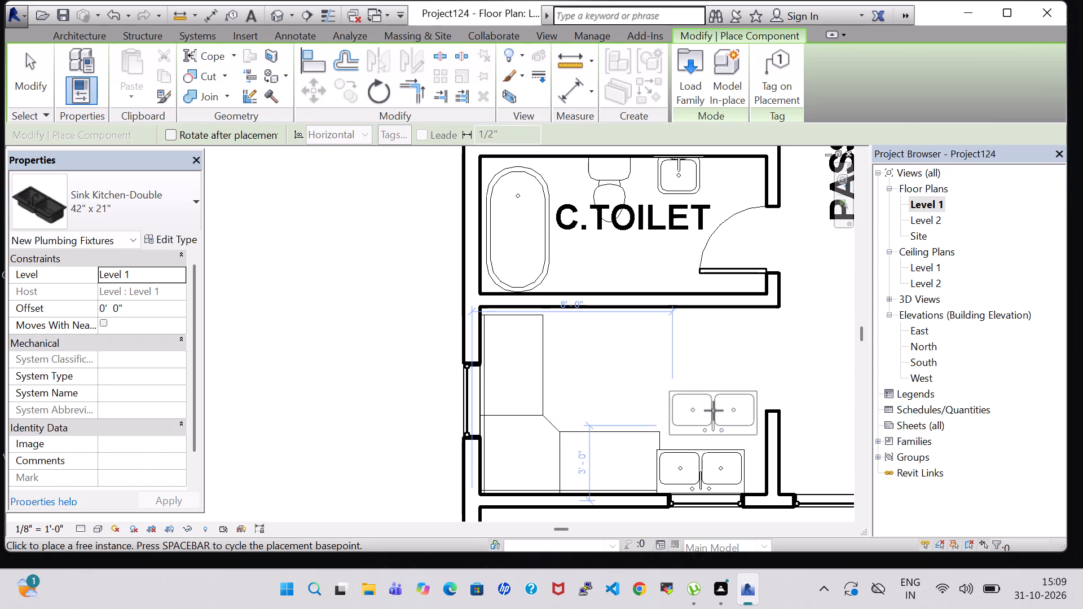
{"action": "key", "text": "Escape"}
Nudge the double kitchen sink east along the south wall to about 7' 10" from the west wall.
{"action": "left_click", "coordinate": [711, 461]}
{"action": "key", "text": "Right"}
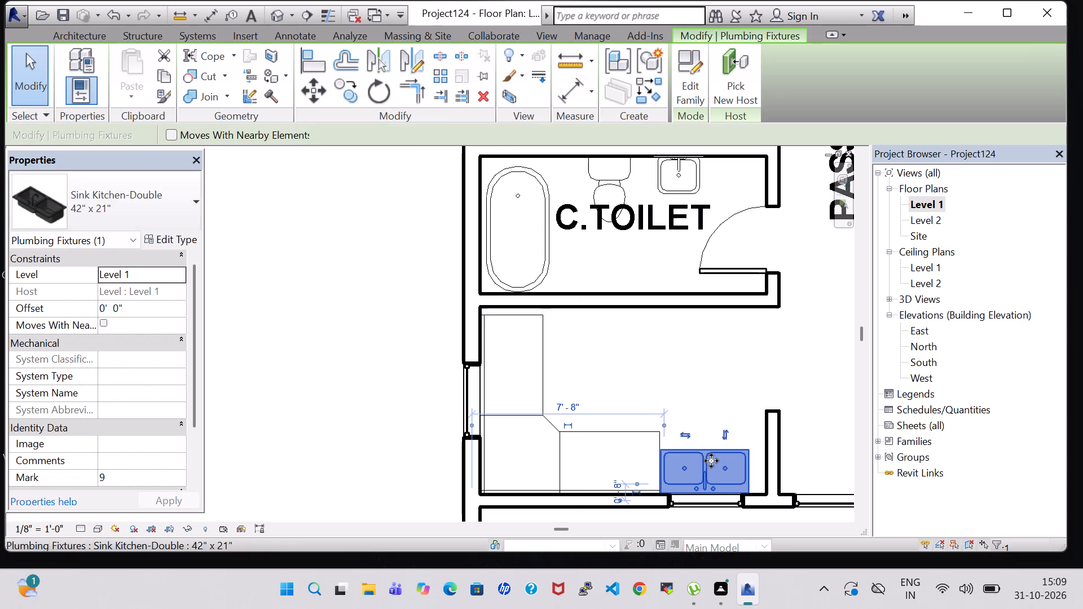
{"action": "key", "text": "Right"}
{"action": "key", "text": "Right"}
{"action": "key", "text": "Right"}
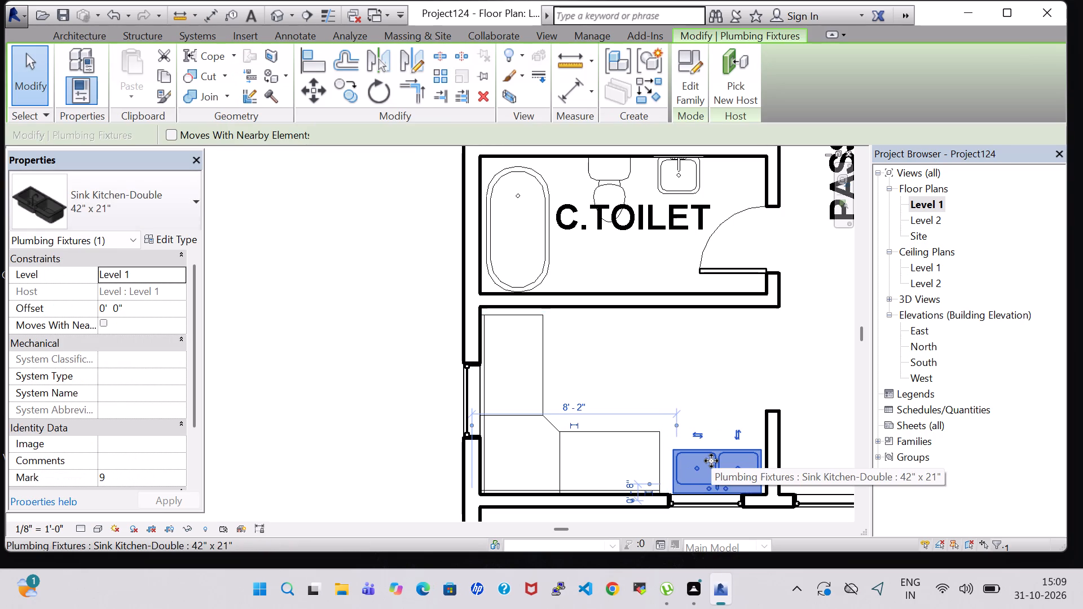
{"action": "key", "text": "Left"}
{"action": "key", "text": "Left"}
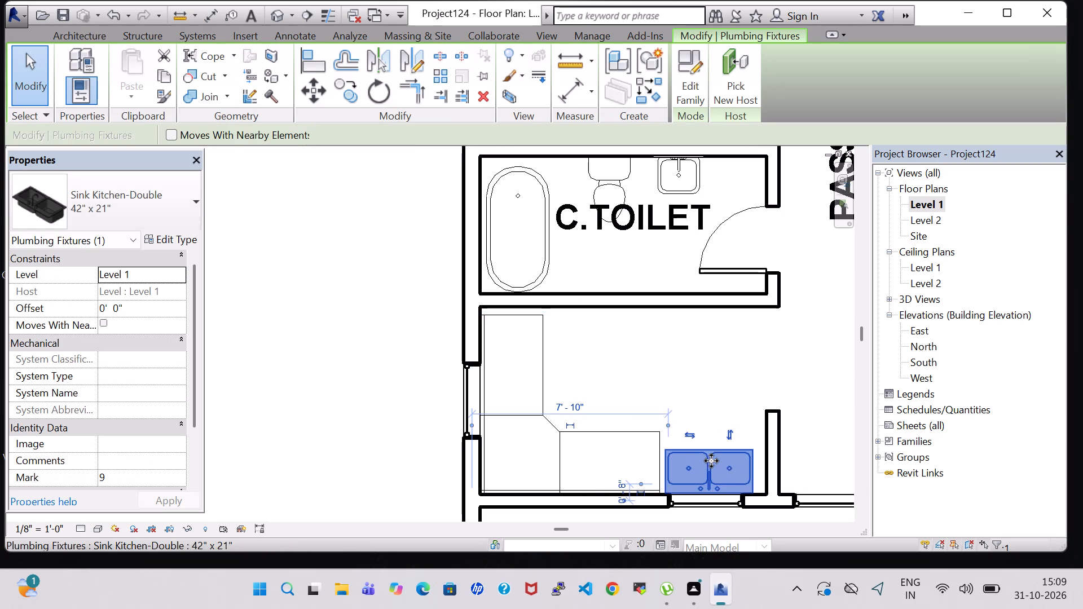
{"action": "left_click", "coordinate": [716, 386]}
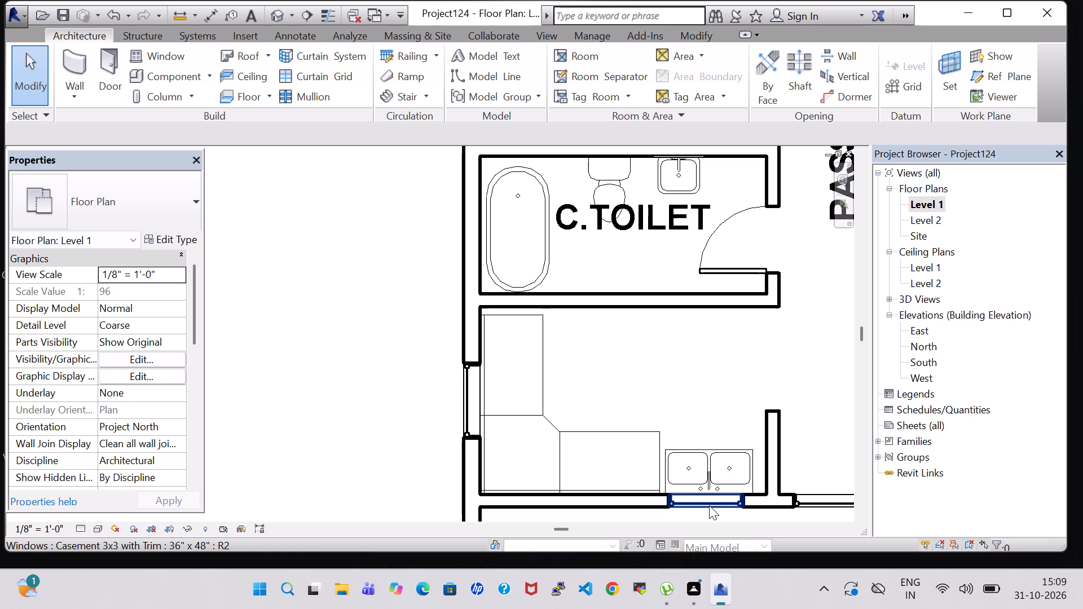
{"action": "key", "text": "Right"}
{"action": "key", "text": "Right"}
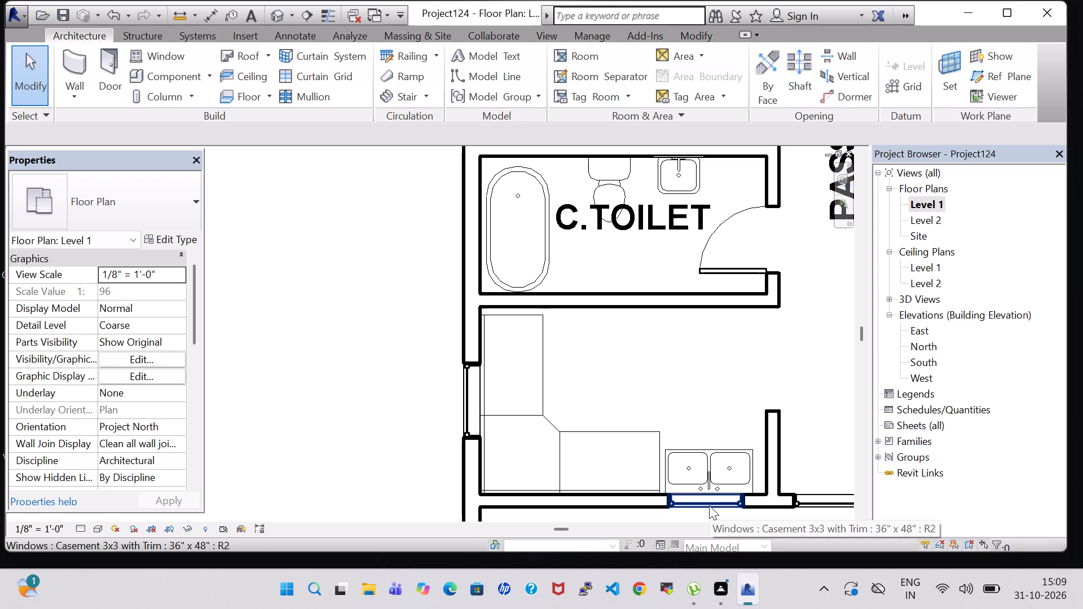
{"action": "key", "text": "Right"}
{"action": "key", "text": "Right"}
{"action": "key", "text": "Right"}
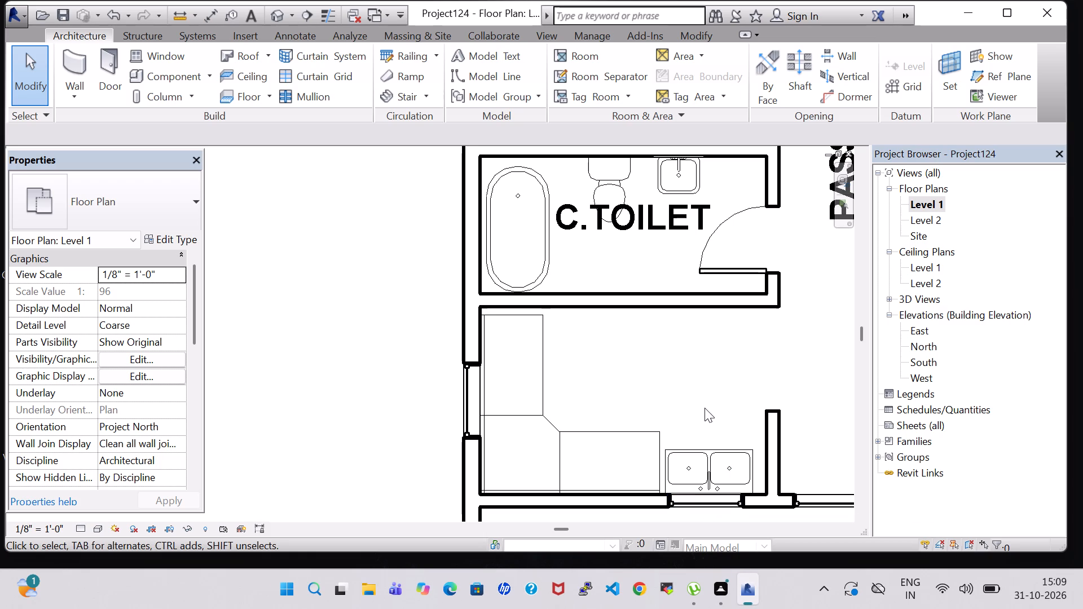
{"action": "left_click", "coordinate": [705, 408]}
Examine the work station counter, double sink and window of the room below the C.TOILET in the 3D view.
{"action": "left_click", "coordinate": [276, 20]}
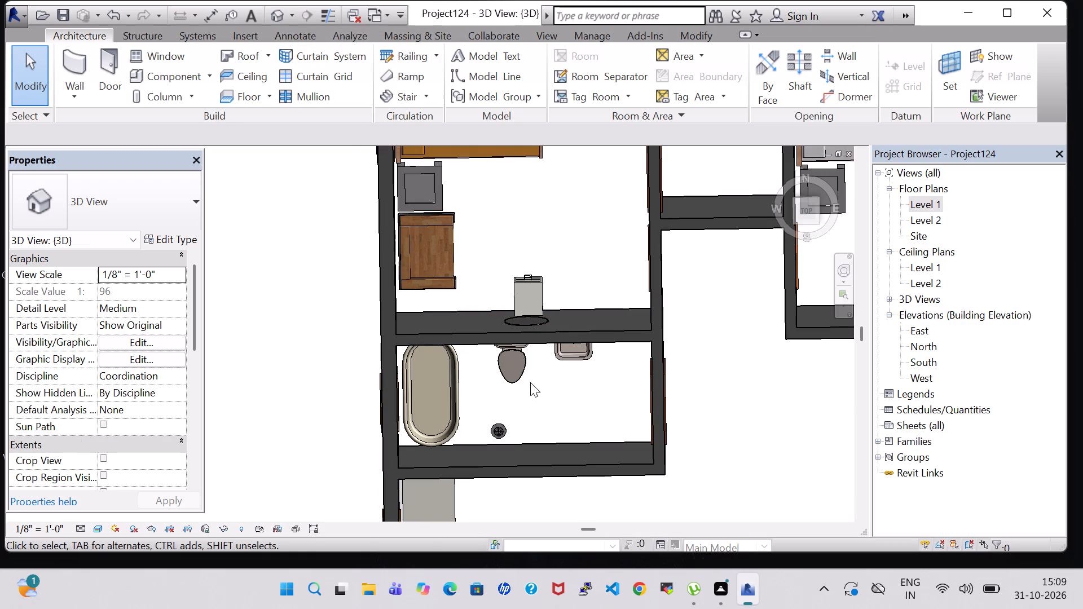
{"action": "middle_click_drag", "start_coordinate": [530, 382], "coordinate": [507, 155]}
{"action": "middle_click_drag", "start_coordinate": [584, 257], "coordinate": [565, 278]}
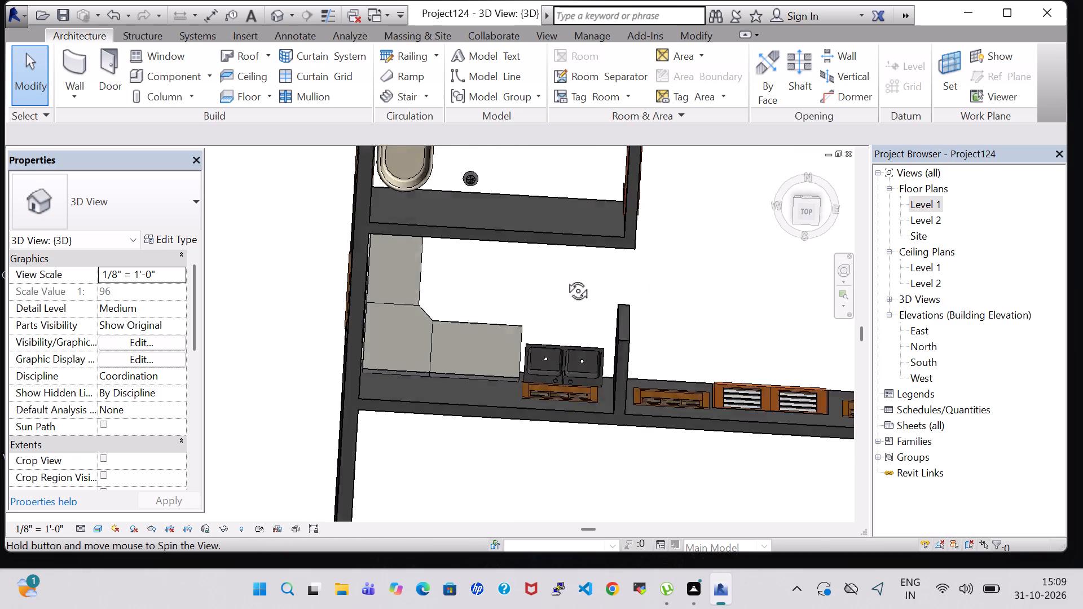
{"action": "middle_click_drag", "start_coordinate": [565, 278], "coordinate": [347, 270]}
{"action": "middle_click_drag", "start_coordinate": [600, 189], "coordinate": [324, 426]}
{"action": "middle_click_drag", "start_coordinate": [376, 293], "coordinate": [351, 276]}
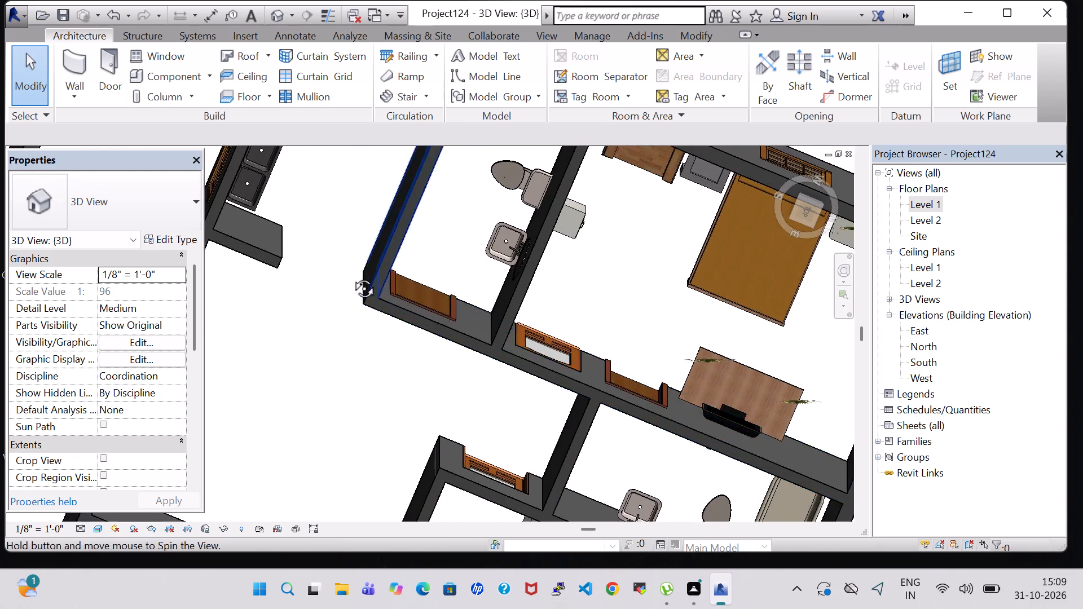
{"action": "middle_click_drag", "start_coordinate": [351, 276], "coordinate": [312, 160]}
{"action": "middle_click_drag", "start_coordinate": [418, 170], "coordinate": [383, 387]}
{"action": "middle_click_drag", "start_coordinate": [383, 381], "coordinate": [337, 285]}
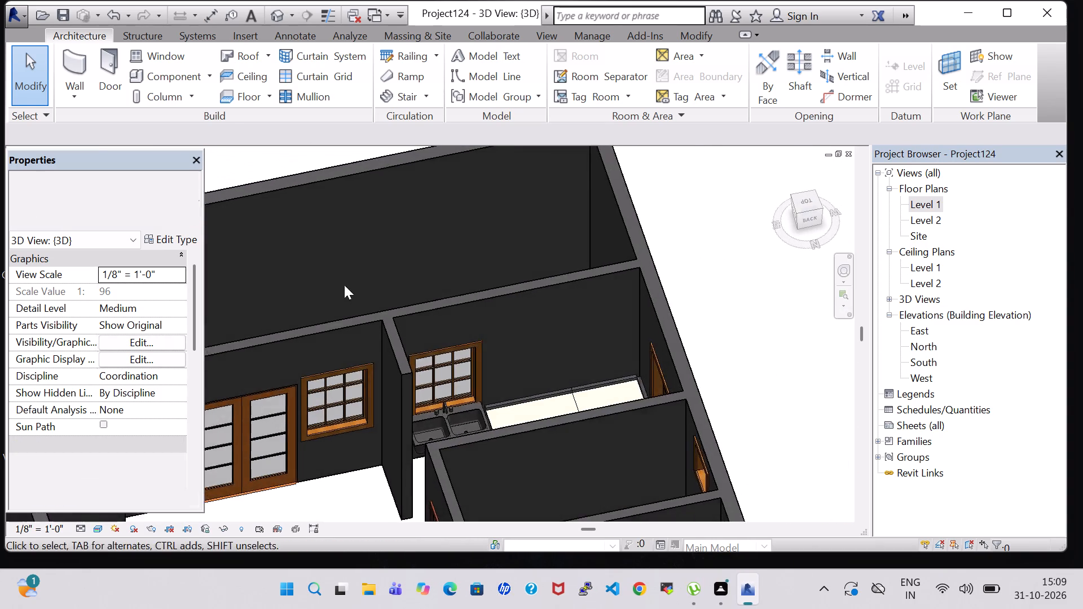
{"action": "scroll", "coordinate": [338, 285], "scroll_direction": "up", "scroll_amount": 1}
{"action": "scroll", "coordinate": [507, 379], "scroll_direction": "up", "scroll_amount": 3}
{"action": "middle_click_drag", "start_coordinate": [547, 405], "coordinate": [498, 292]}
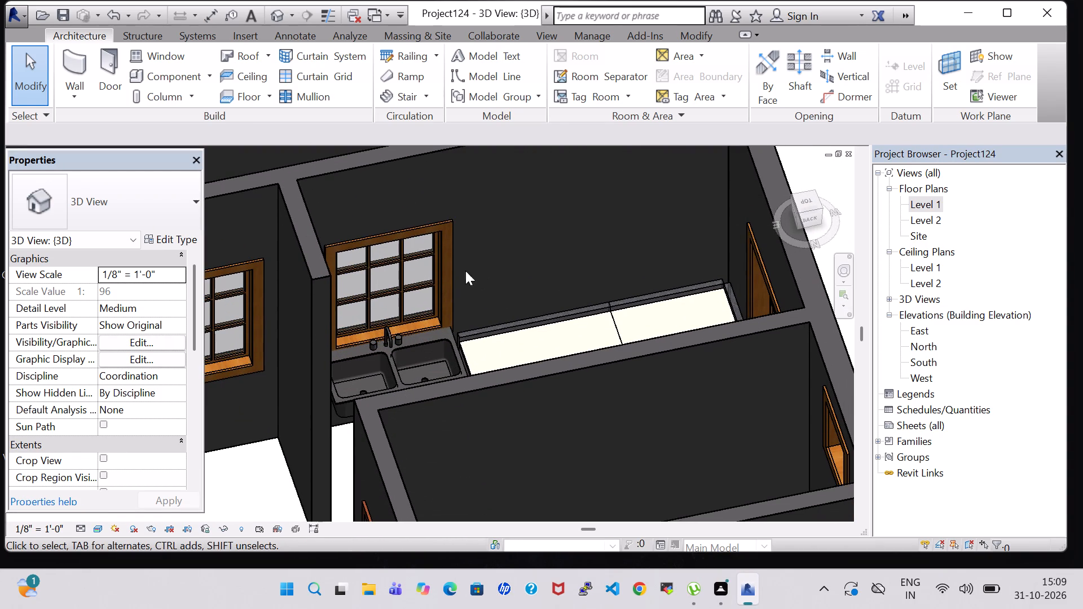
Raise the 36" x 48" casement window above the double sink to a sill height of about 3' 5".
{"action": "left_click", "coordinate": [414, 241]}
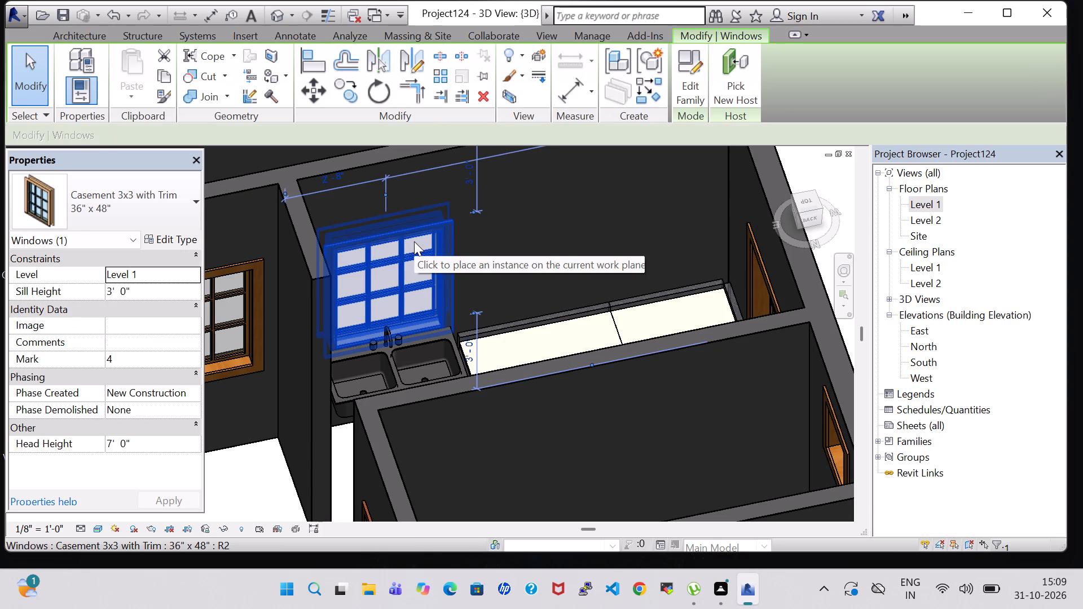
{"action": "key", "text": "Up"}
{"action": "key", "text": "Up"}
{"action": "key", "text": "Up"}
{"action": "key", "text": "Up"}
{"action": "key", "text": "Up"}
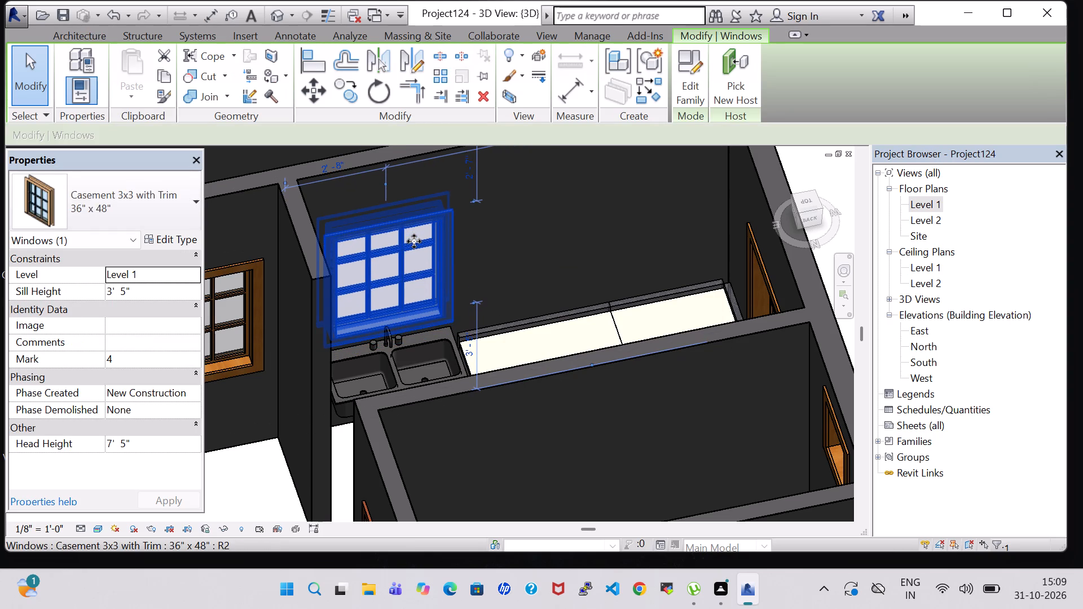
{"action": "key", "text": "Up"}
{"action": "left_click", "coordinate": [552, 222]}
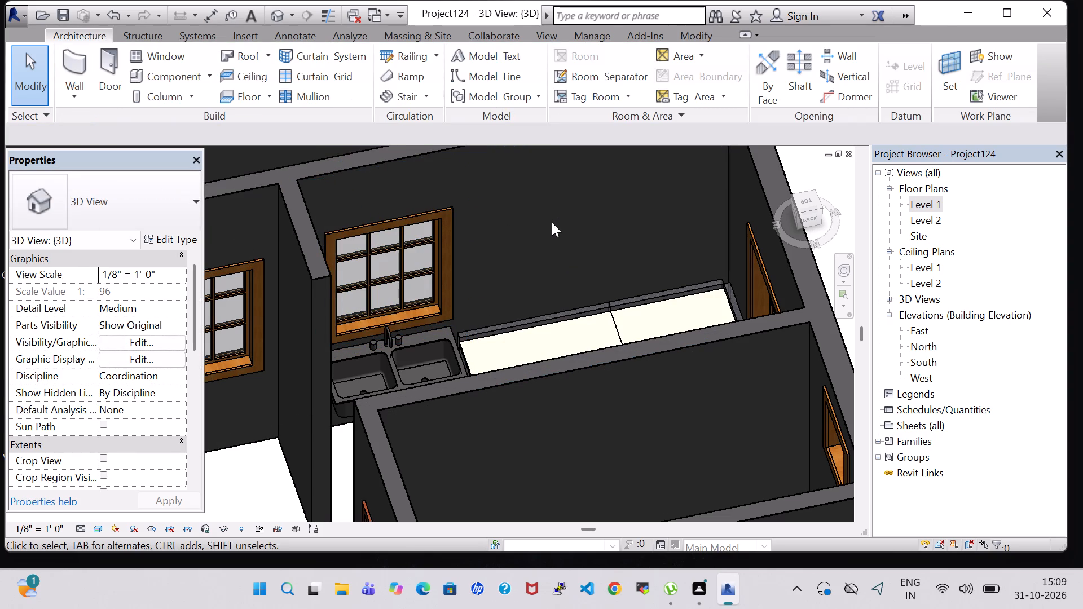
Examine the raised window, double sink and counter from several angles in the 3D view.
{"action": "middle_click_drag", "start_coordinate": [552, 222], "coordinate": [520, 229]}
{"action": "scroll", "coordinate": [530, 284], "scroll_direction": "up", "scroll_amount": 2}
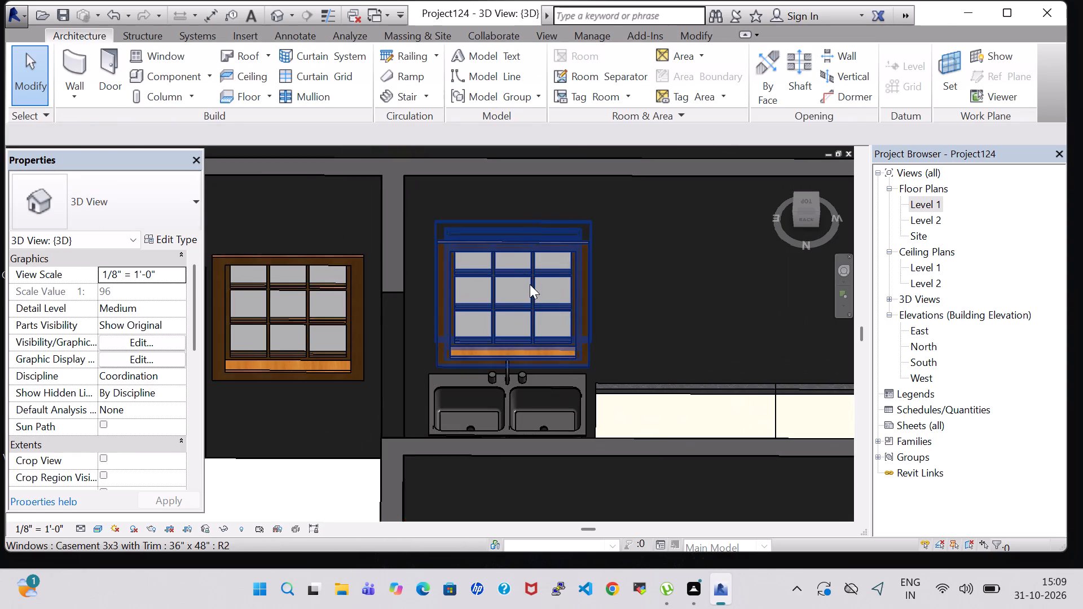
{"action": "scroll", "coordinate": [530, 284], "scroll_direction": "up", "scroll_amount": 2}
{"action": "middle_click_drag", "start_coordinate": [538, 311], "coordinate": [526, 257]}
{"action": "middle_click_drag", "start_coordinate": [645, 355], "coordinate": [635, 313]}
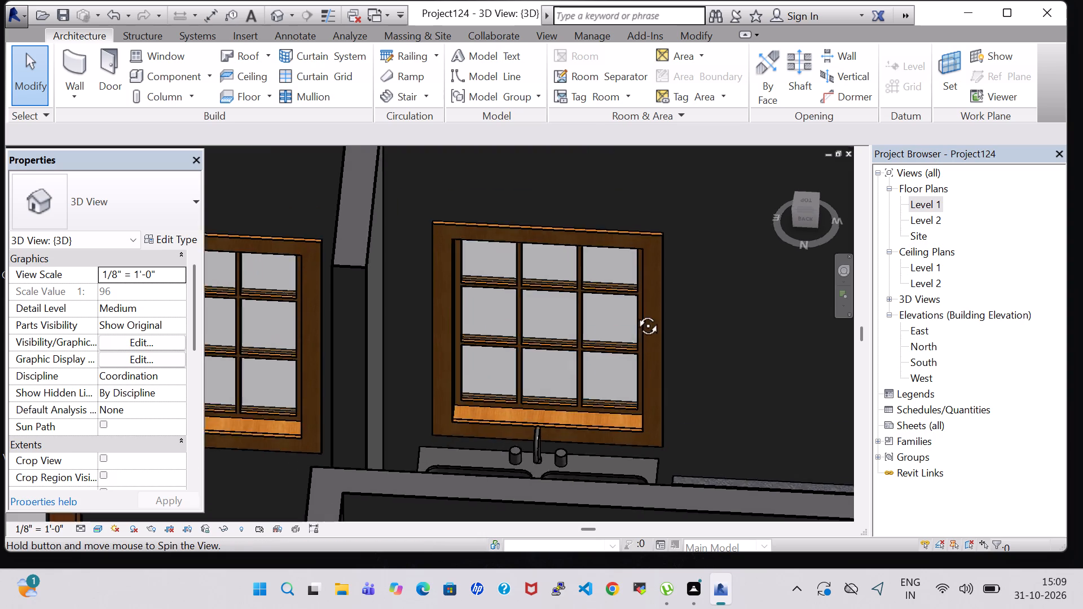
{"action": "middle_click_drag", "start_coordinate": [635, 313], "coordinate": [609, 389]}
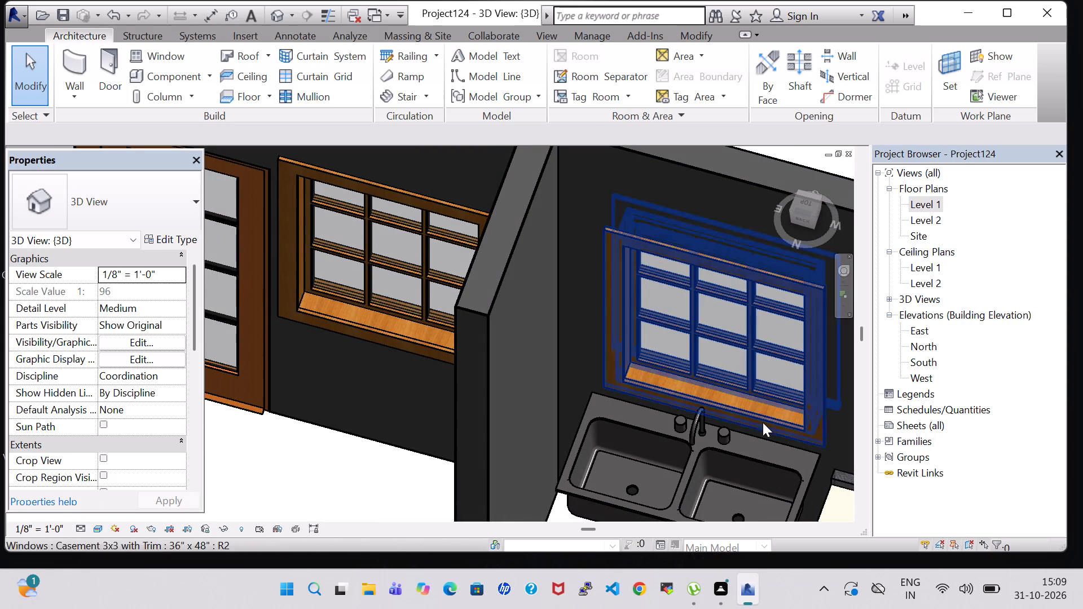
{"action": "middle_click_drag", "start_coordinate": [737, 456], "coordinate": [740, 276]}
{"action": "middle_click_drag", "start_coordinate": [623, 413], "coordinate": [711, 368], "text": "shift"}
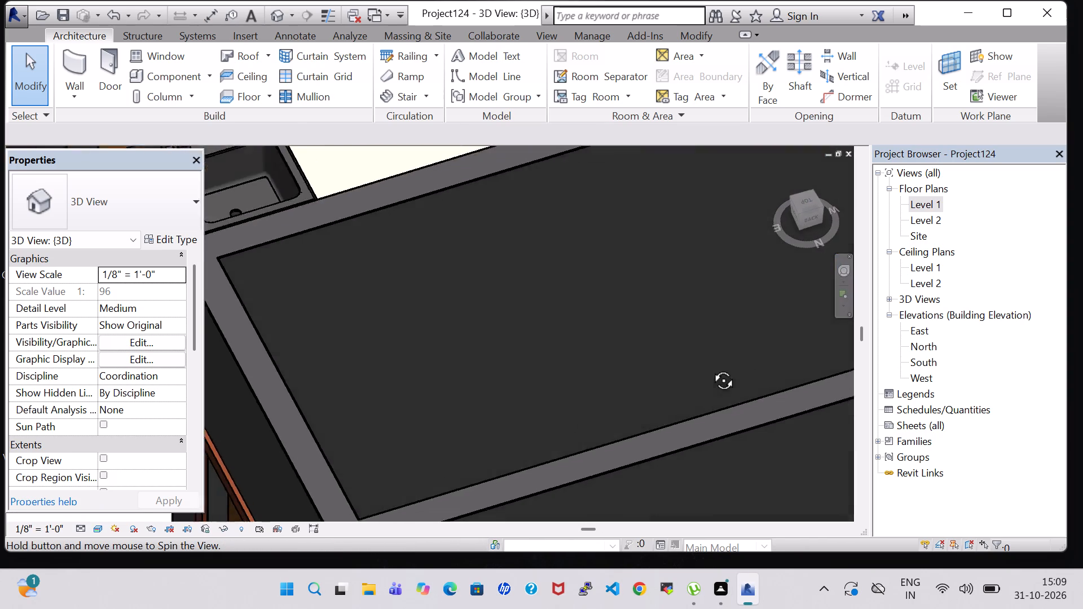
{"action": "middle_click_drag", "start_coordinate": [711, 368], "coordinate": [725, 369], "text": "shift"}
{"action": "middle_click_drag", "start_coordinate": [350, 369], "coordinate": [763, 342]}
{"action": "middle_click_drag", "start_coordinate": [496, 390], "coordinate": [525, 346]}
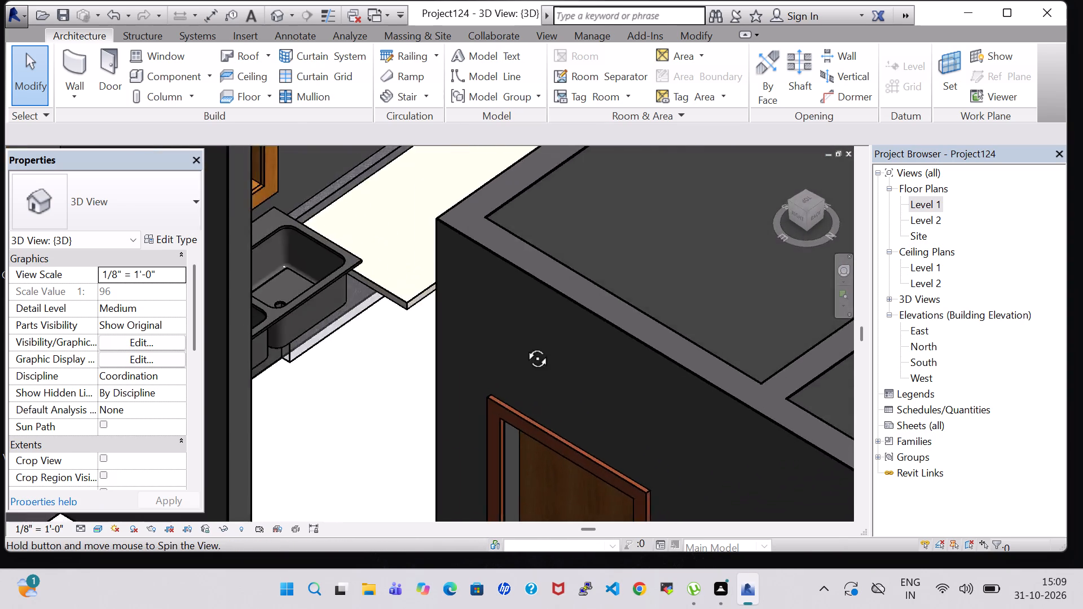
{"action": "middle_click_drag", "start_coordinate": [525, 346], "coordinate": [483, 299]}
{"action": "middle_click_drag", "start_coordinate": [483, 297], "coordinate": [495, 345], "text": "shift"}
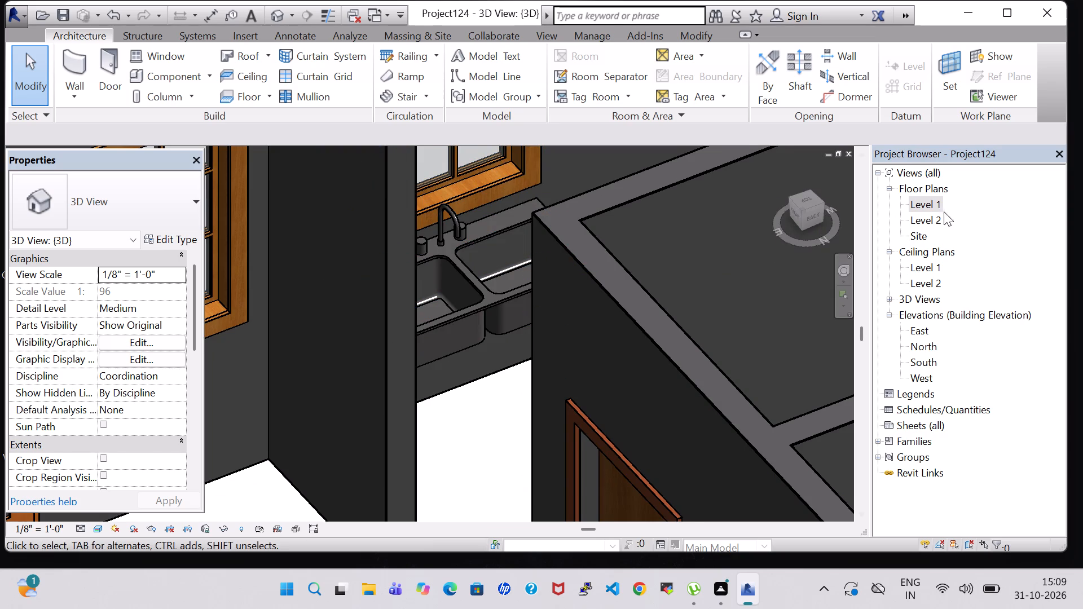
In the Level 1 plan, load the Cook Top-4 Unit family from the US Imperial library's Specialty Equipment > Domestic folder as a component.
{"action": "double_click", "coordinate": [917, 202]}
{"action": "scroll", "coordinate": [623, 347], "scroll_direction": "down", "scroll_amount": 7}
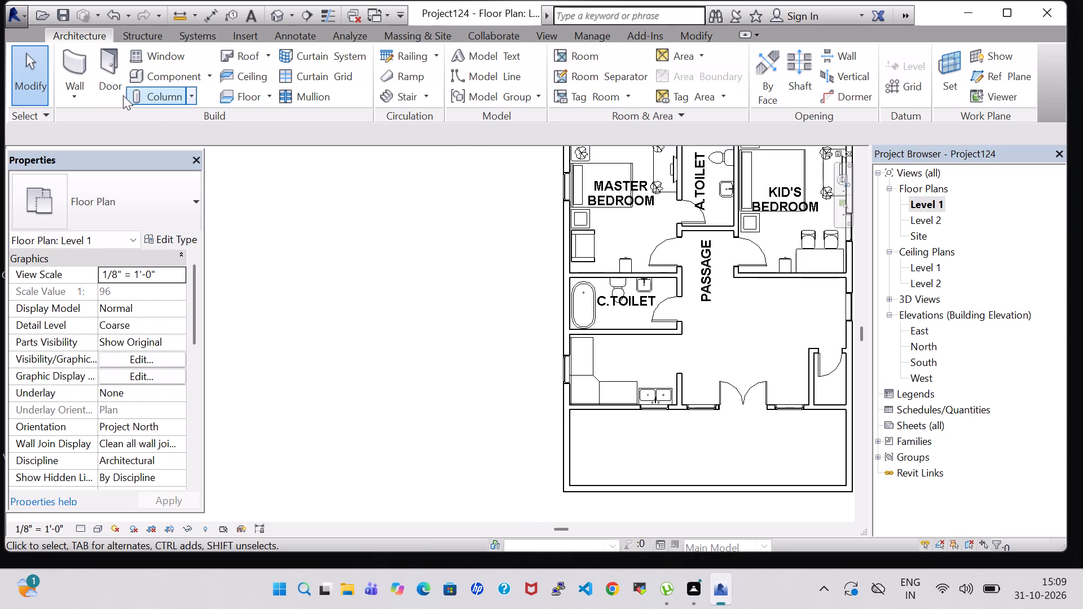
{"action": "left_click", "coordinate": [162, 74]}
{"action": "left_click", "coordinate": [681, 69]}
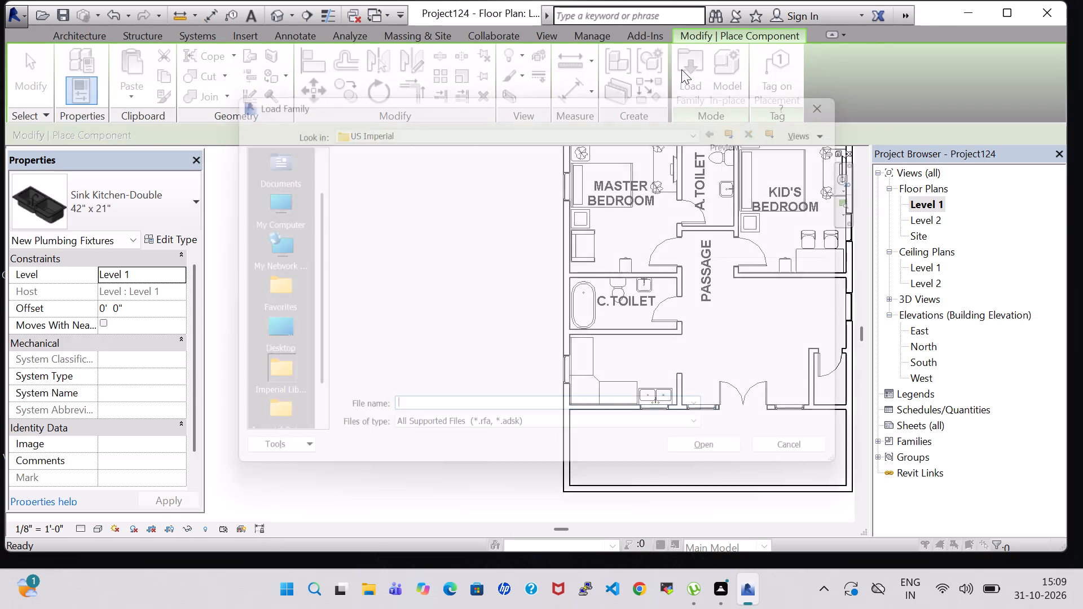
{"action": "key", "text": "s"}
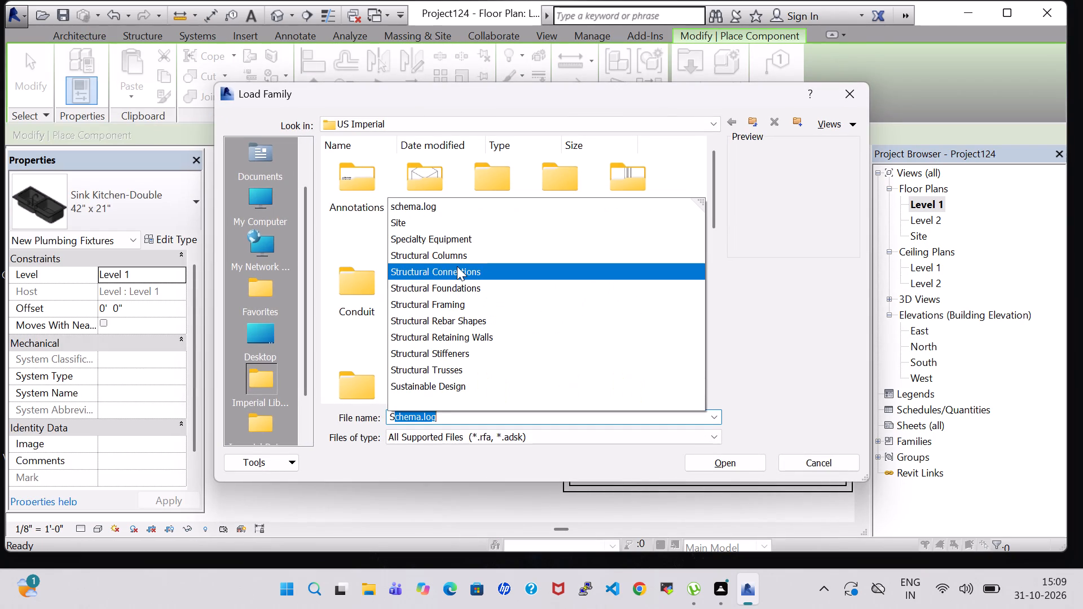
{"action": "left_click", "coordinate": [508, 241]}
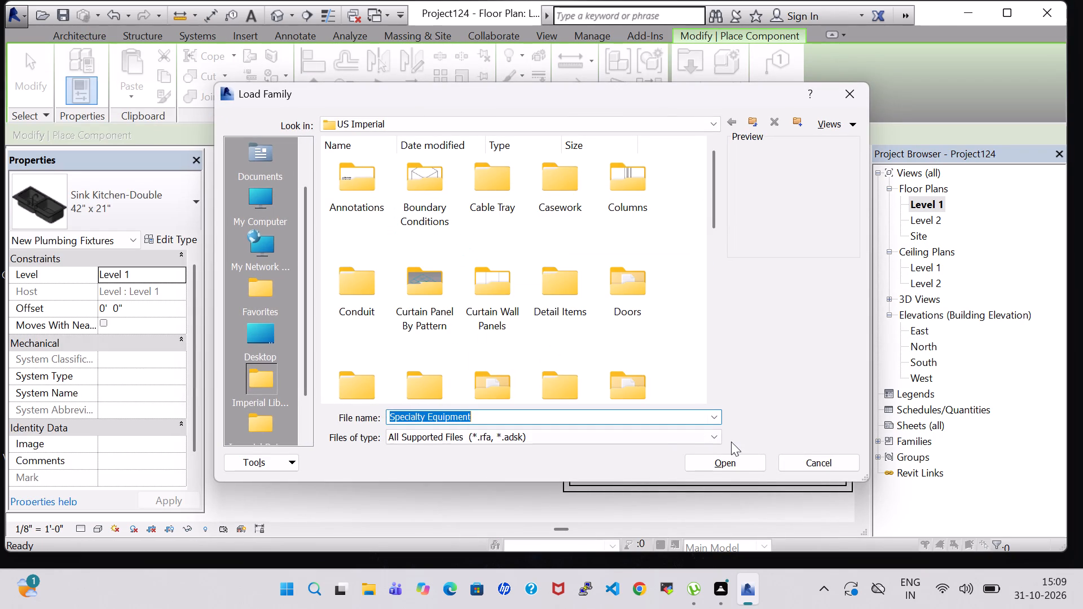
{"action": "scroll", "coordinate": [452, 359], "scroll_direction": "down", "scroll_amount": 6}
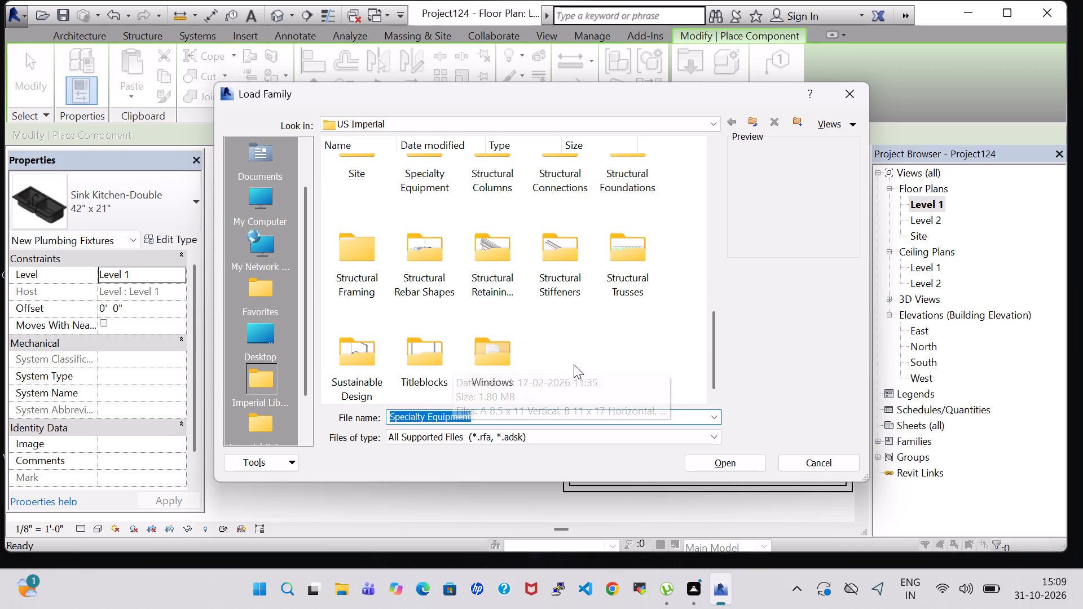
{"action": "left_click", "coordinate": [574, 365]}
{"action": "double_click", "coordinate": [424, 173]}
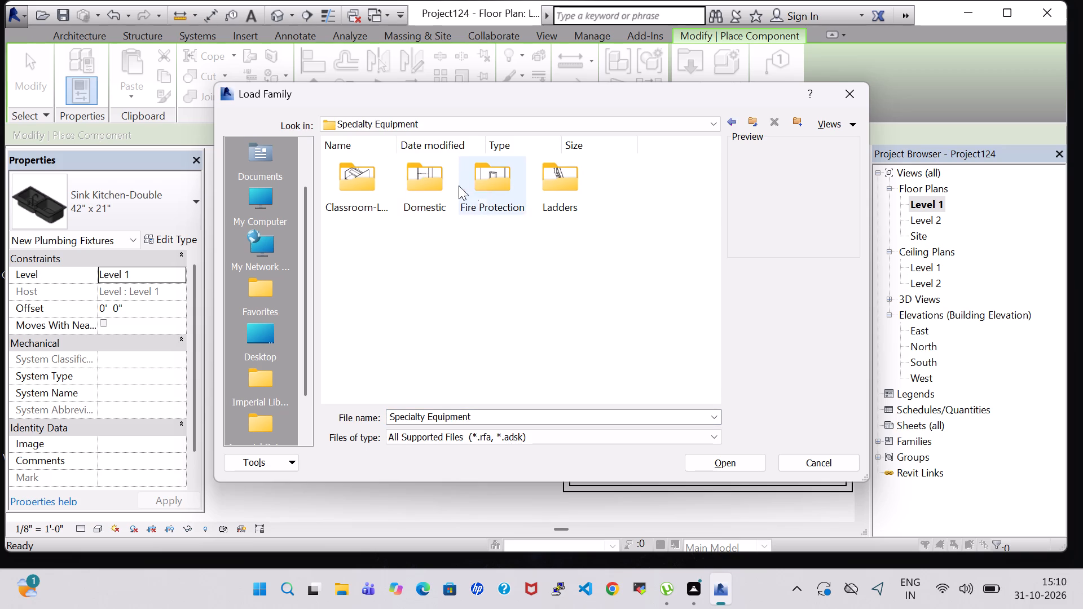
{"action": "double_click", "coordinate": [433, 183]}
{"action": "left_click", "coordinate": [435, 188]}
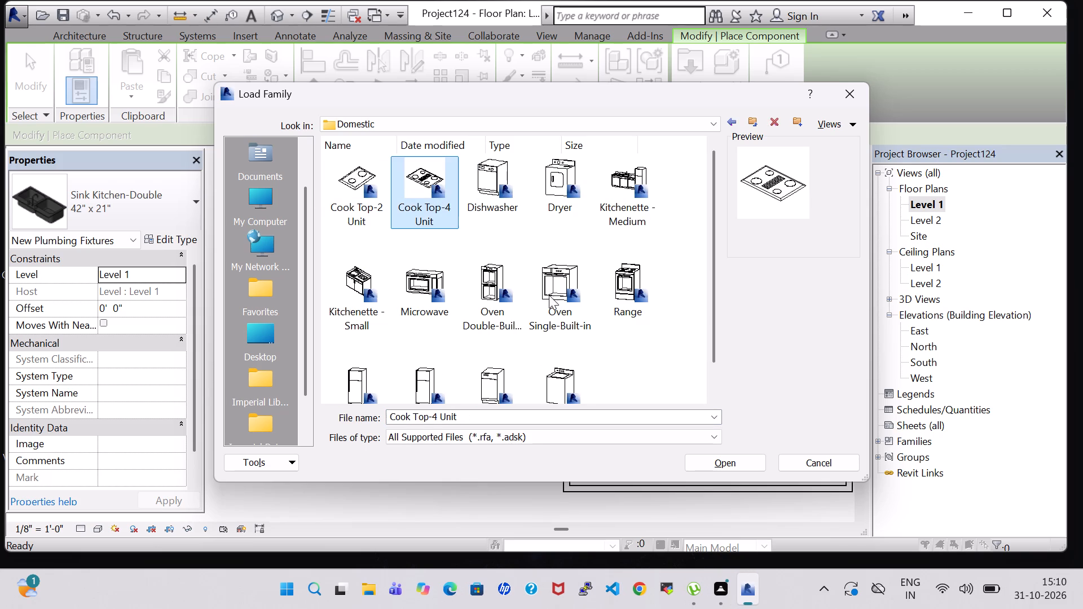
{"action": "left_click", "coordinate": [755, 465]}
Place one 36" x 20" Cook Top-4 Unit on the south counter section, just west of the double sink.
{"action": "scroll", "coordinate": [595, 396], "scroll_direction": "up", "scroll_amount": 2}
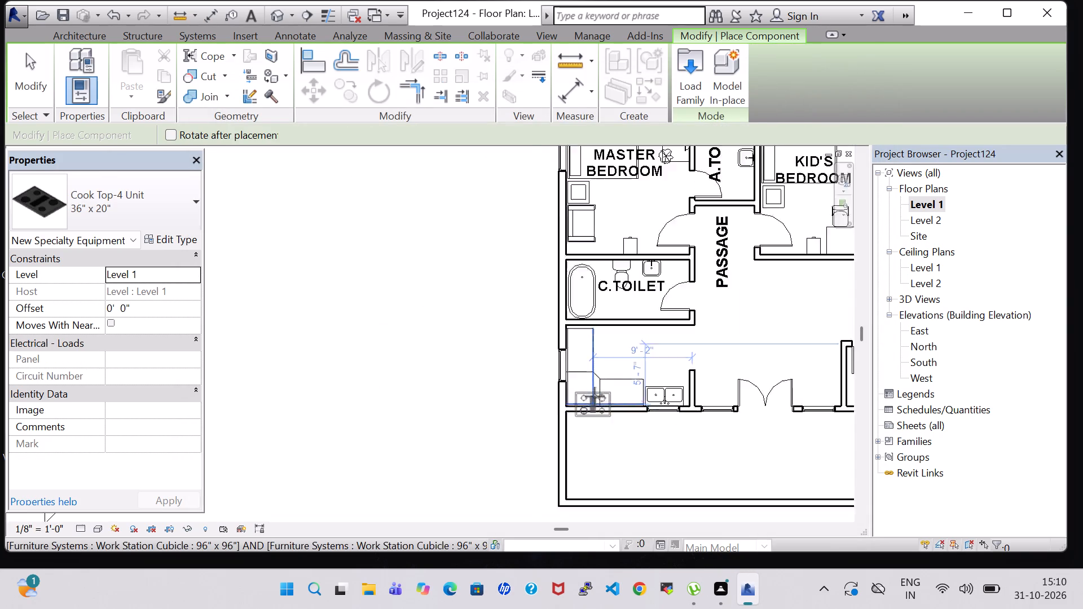
{"action": "scroll", "coordinate": [595, 396], "scroll_direction": "up", "scroll_amount": 6}
{"action": "scroll", "coordinate": [649, 394], "scroll_direction": "up", "scroll_amount": 5}
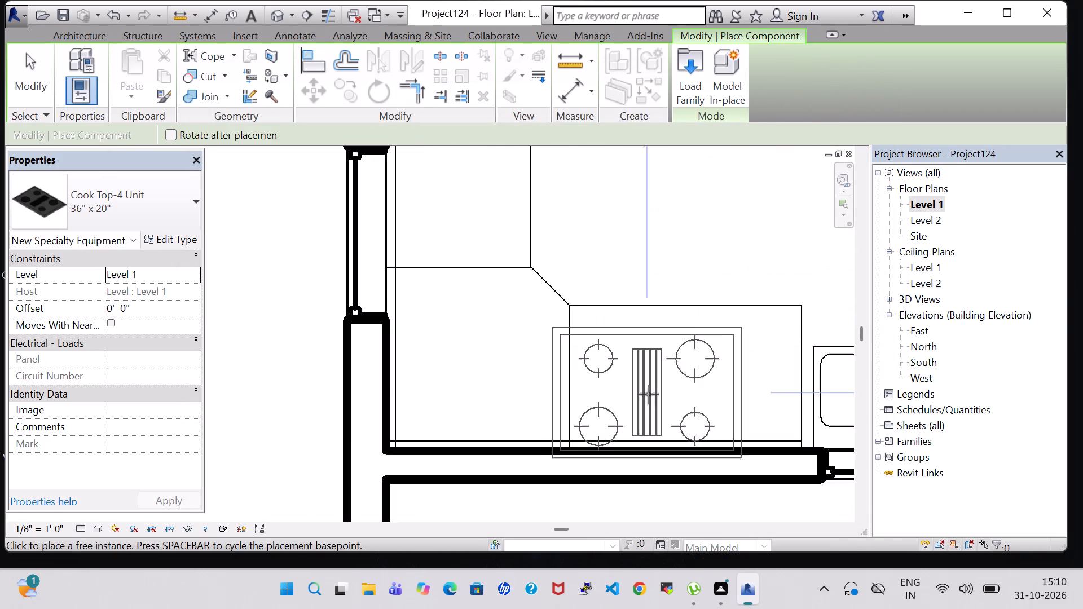
{"action": "scroll", "coordinate": [649, 394], "scroll_direction": "up", "scroll_amount": 1}
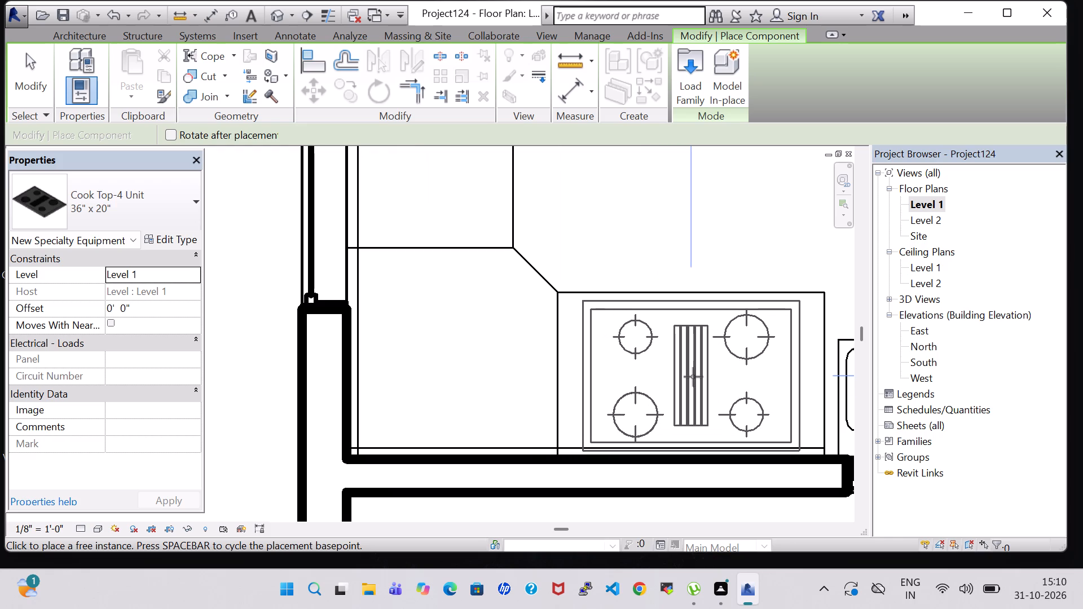
{"action": "left_click", "coordinate": [693, 377]}
{"action": "key", "text": "Escape"}
{"action": "key", "text": "Escape"}
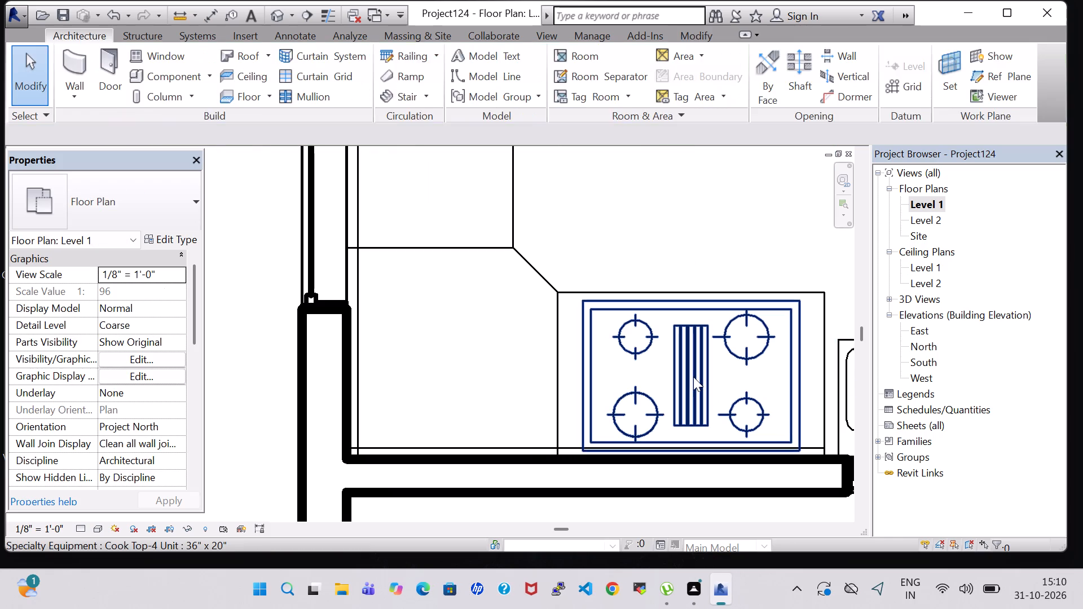
{"action": "left_click", "coordinate": [693, 377]}
{"action": "key", "text": "Up"}
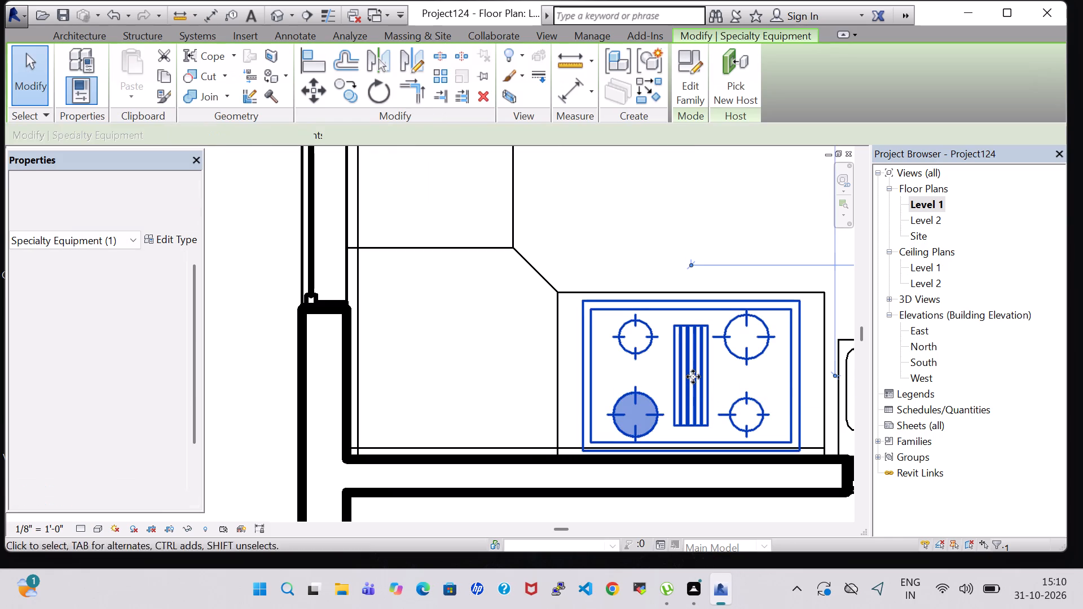
{"action": "key", "text": "Down"}
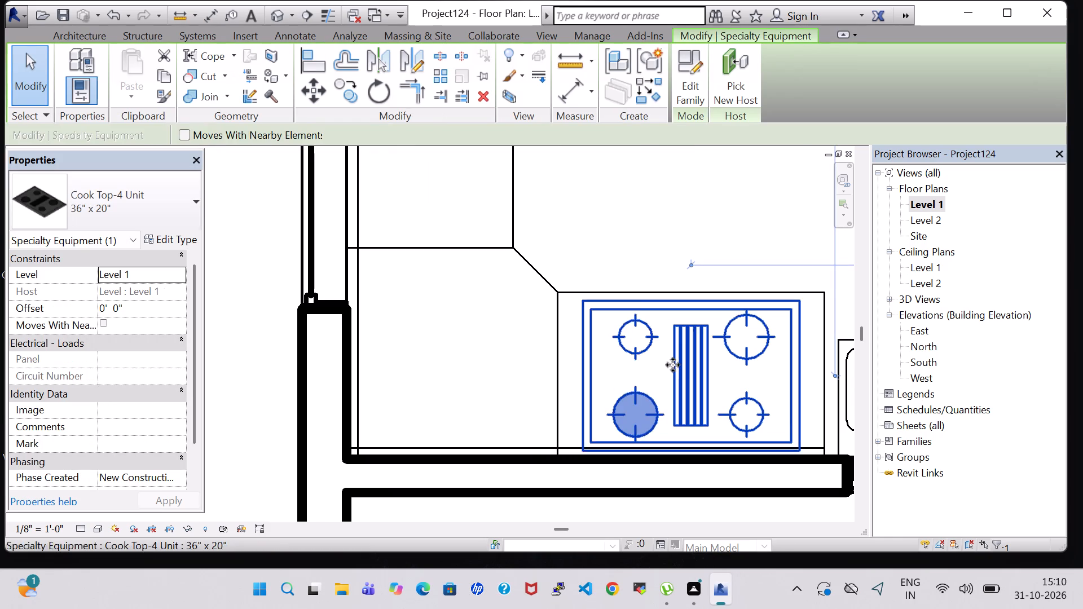
{"action": "left_click", "coordinate": [663, 225]}
Load the Microwave family from the US Imperial library's Specialty Equipment > Domestic folder as a component.
{"action": "scroll", "coordinate": [663, 225], "scroll_direction": "down", "scroll_amount": 5}
{"action": "middle_click_drag", "start_coordinate": [663, 228], "coordinate": [650, 320]}
{"action": "scroll", "coordinate": [663, 228], "scroll_direction": "up", "scroll_amount": 1}
{"action": "left_click", "coordinate": [150, 83]}
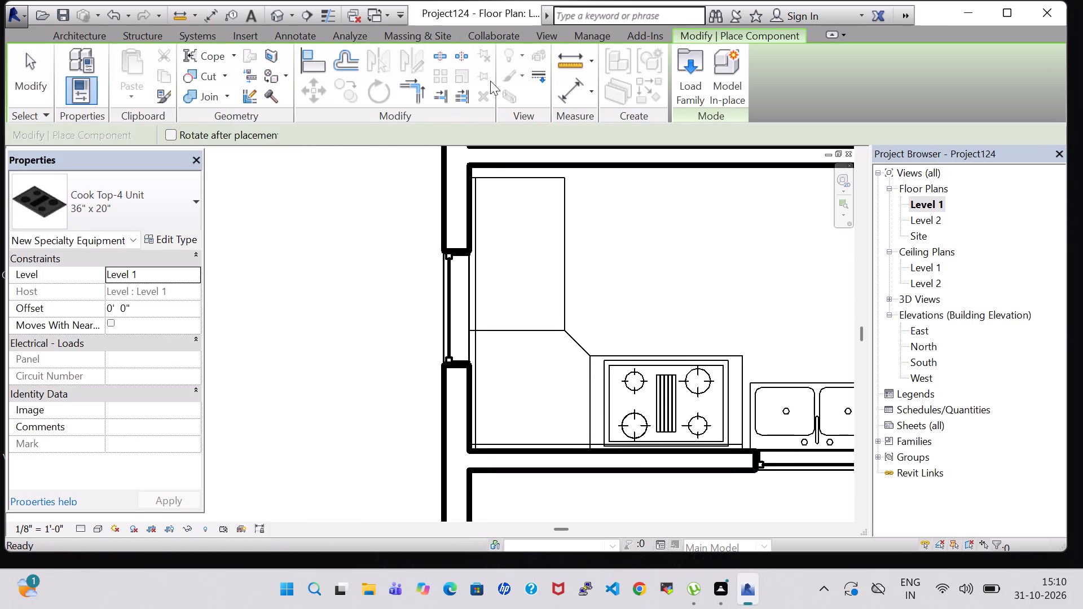
{"action": "left_click", "coordinate": [685, 81]}
{"action": "scroll", "coordinate": [650, 314], "scroll_direction": "down", "scroll_amount": 1}
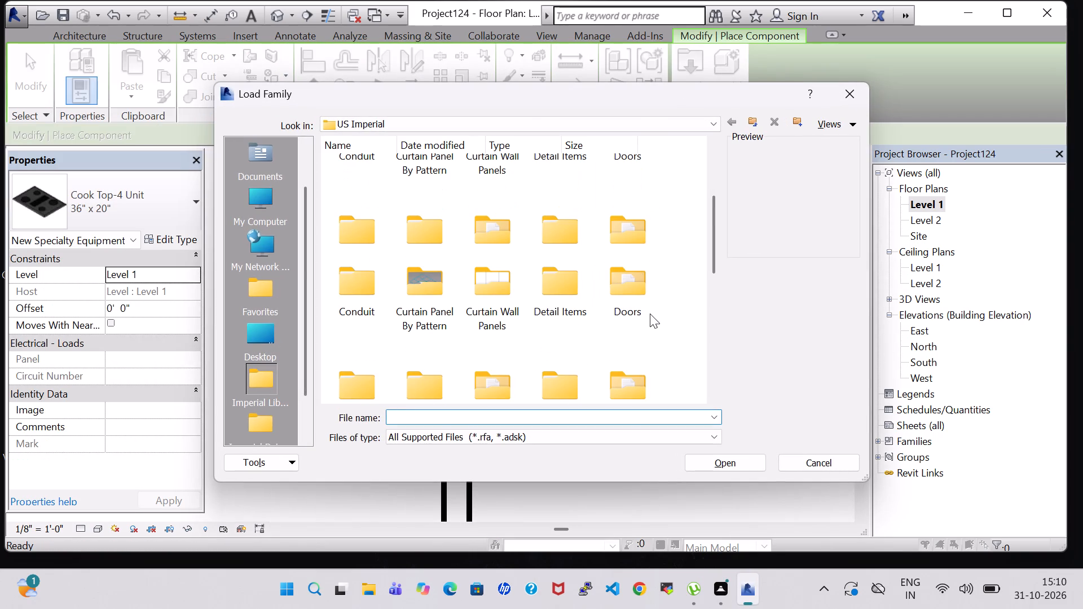
{"action": "left_click", "coordinate": [417, 348]}
{"action": "key", "text": "s"}
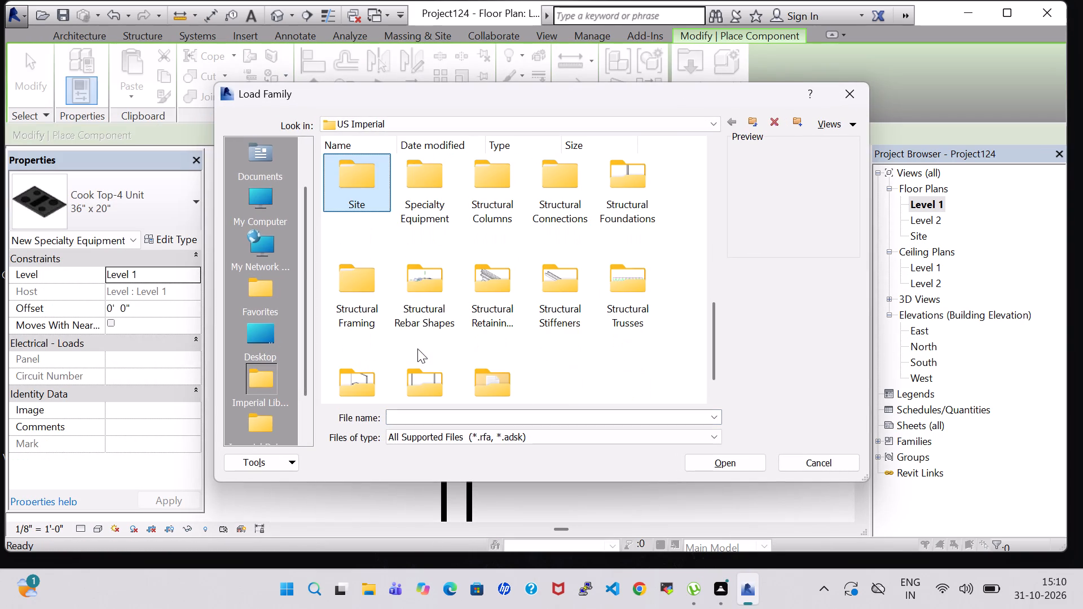
{"action": "double_click", "coordinate": [427, 219]}
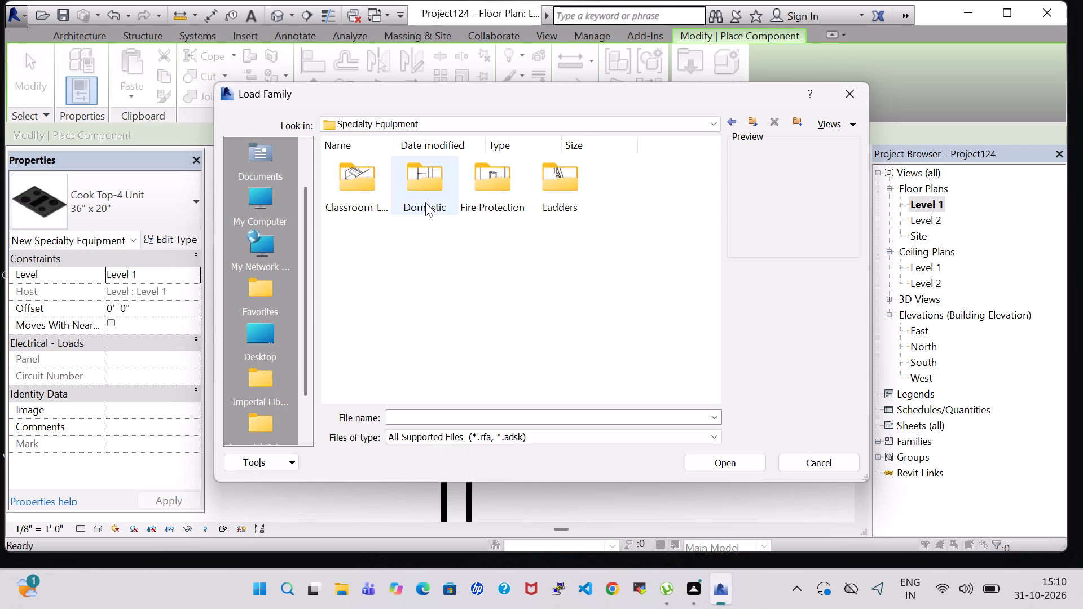
{"action": "left_click", "coordinate": [425, 202]}
{"action": "left_click", "coordinate": [451, 294]}
{"action": "double_click", "coordinate": [436, 182]}
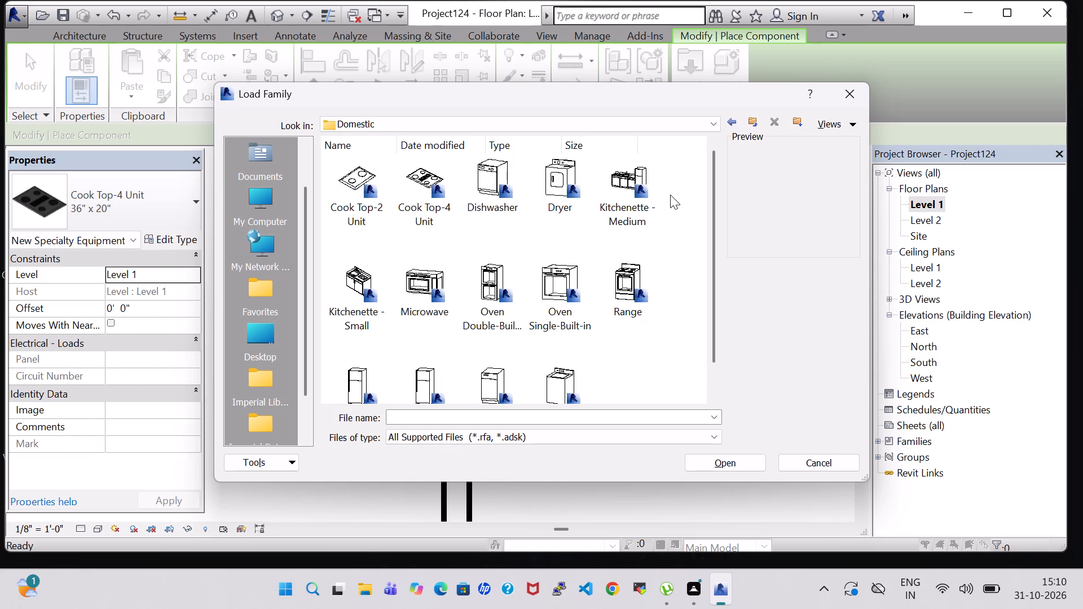
{"action": "scroll", "coordinate": [670, 196], "scroll_direction": "down", "scroll_amount": 2}
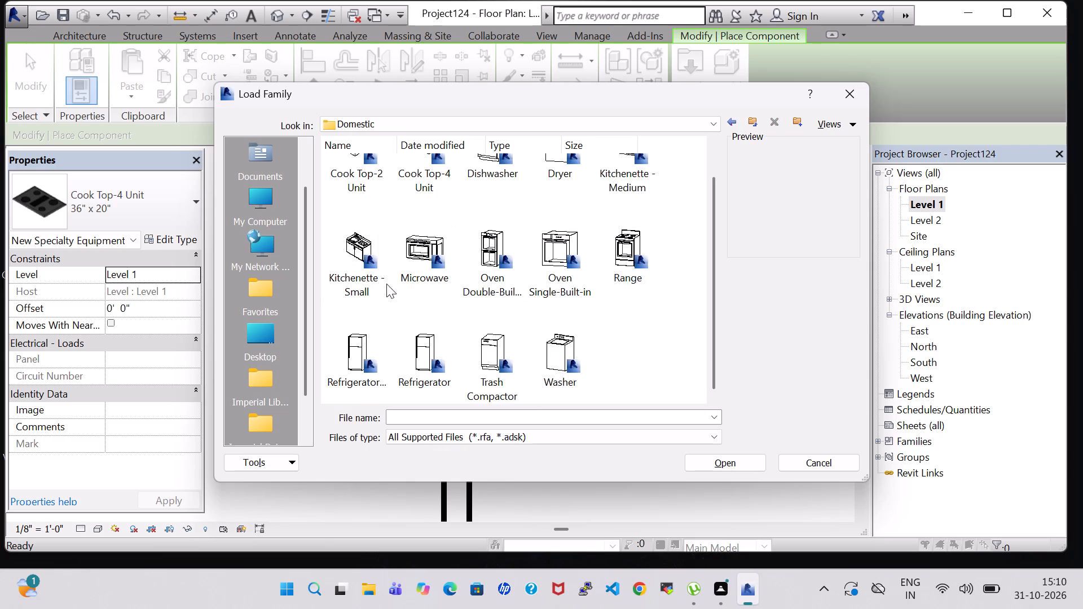
{"action": "left_click", "coordinate": [408, 268]}
{"action": "left_click", "coordinate": [711, 460]}
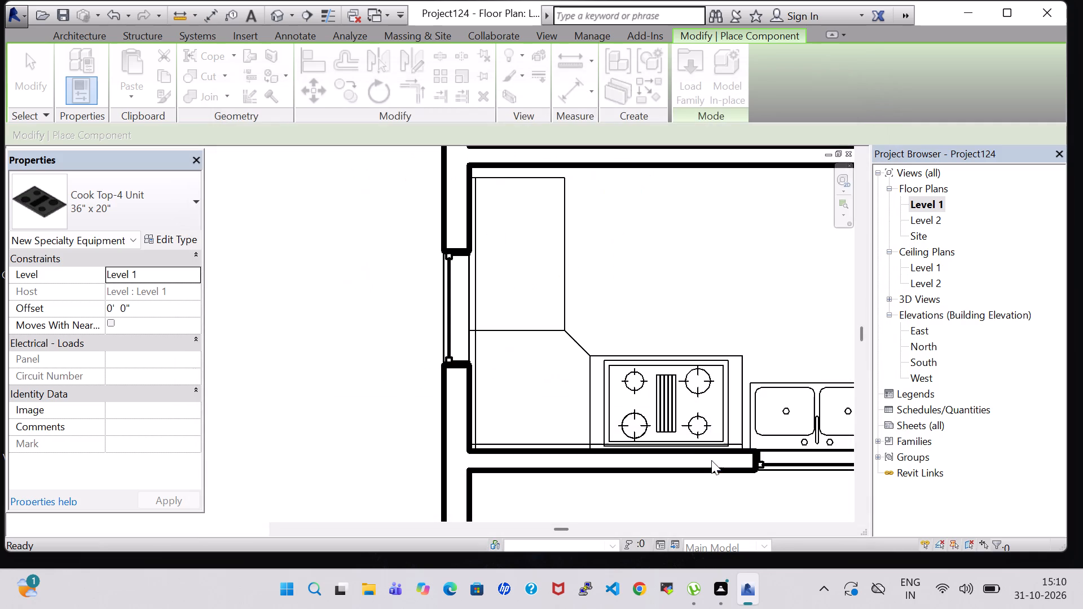
Place one 30" x 16" x 18" Microwave, turned lengthwise along the west counter, about 1' 7" from the room's north wall.
{"action": "key", "text": "space"}
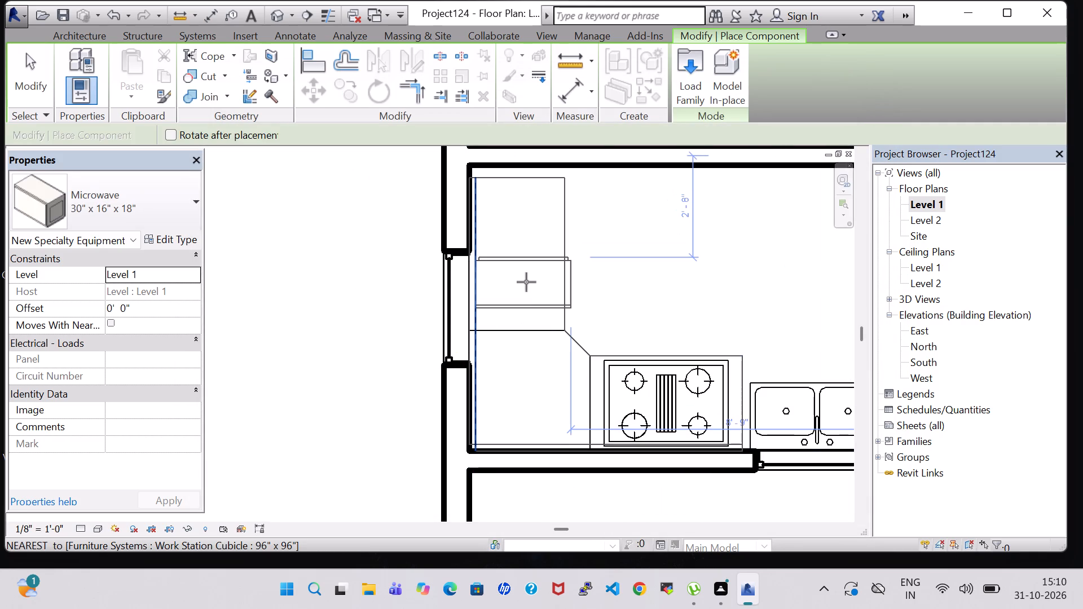
{"action": "key", "text": "space"}
{"action": "key", "text": "space"}
{"action": "key", "text": "space"}
{"action": "key", "text": "space"}
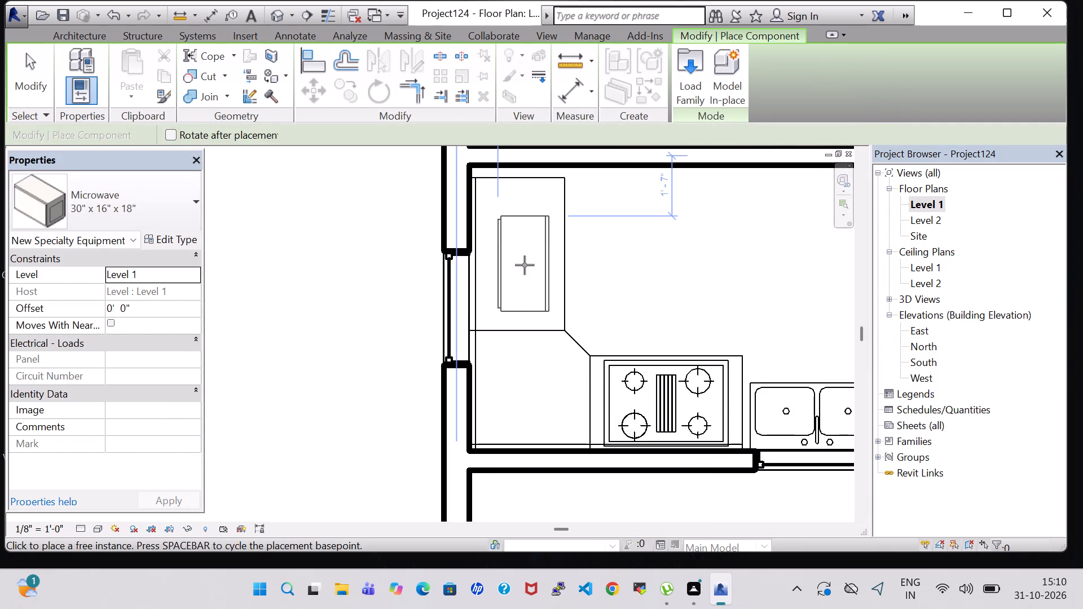
{"action": "left_click", "coordinate": [525, 265]}
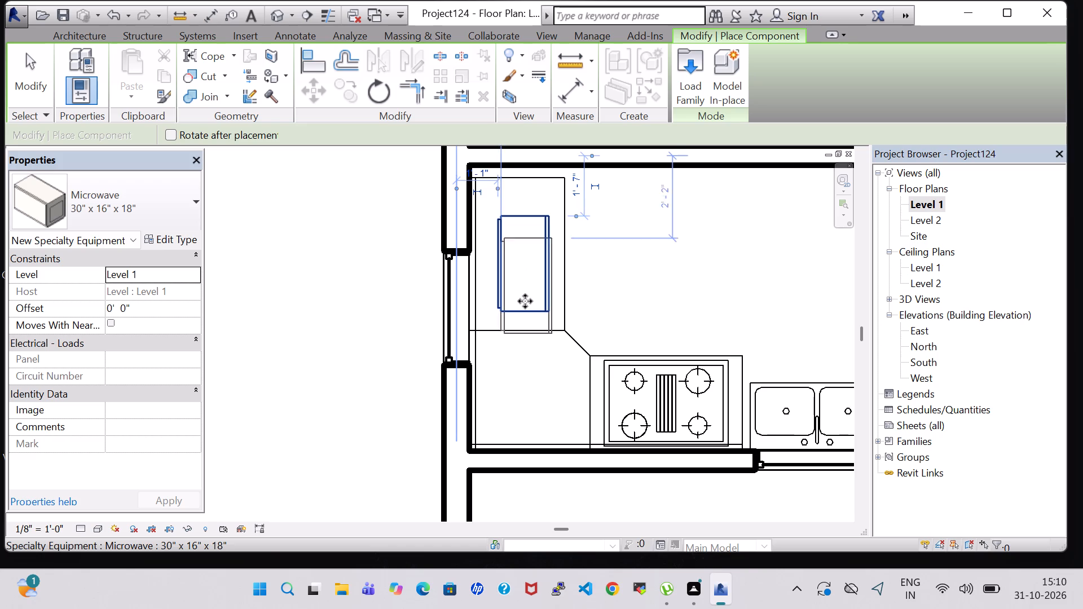
{"action": "key", "text": "Escape"}
{"action": "key", "text": "Escape"}
Nudge the microwave south along the west counter to about 3' 3" from the room's north wall.
{"action": "left_click", "coordinate": [523, 310]}
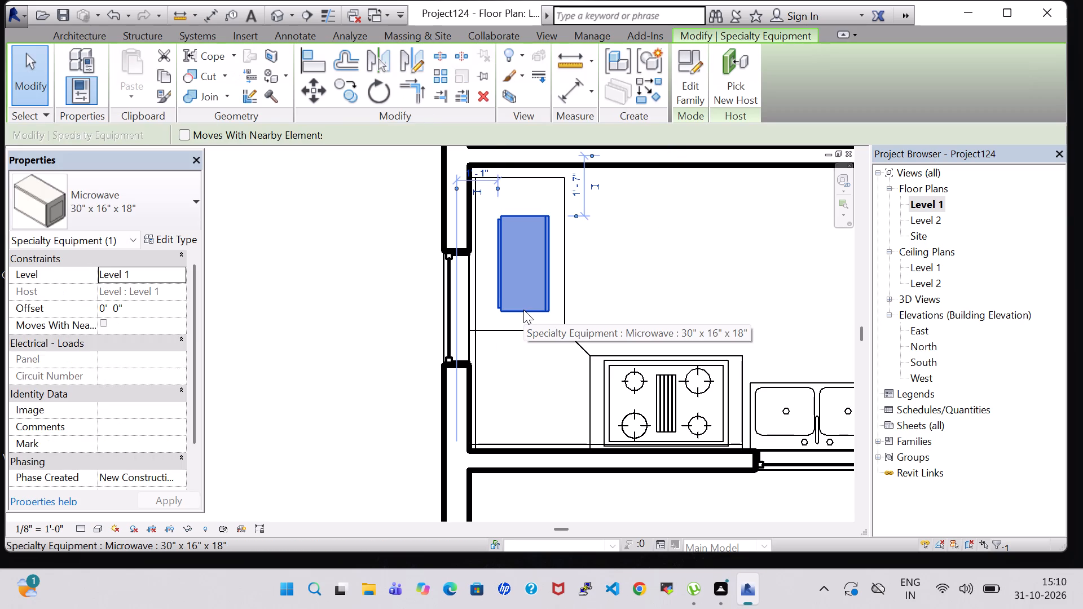
{"action": "key", "text": "Down"}
{"action": "key", "text": "Down"}
{"action": "key", "text": "Down"}
{"action": "key", "text": "Down"}
{"action": "key", "text": "Down"}
{"action": "key", "text": "Down"}
{"action": "key", "text": "Down"}
{"action": "key", "text": "Down"}
{"action": "key", "text": "Down"}
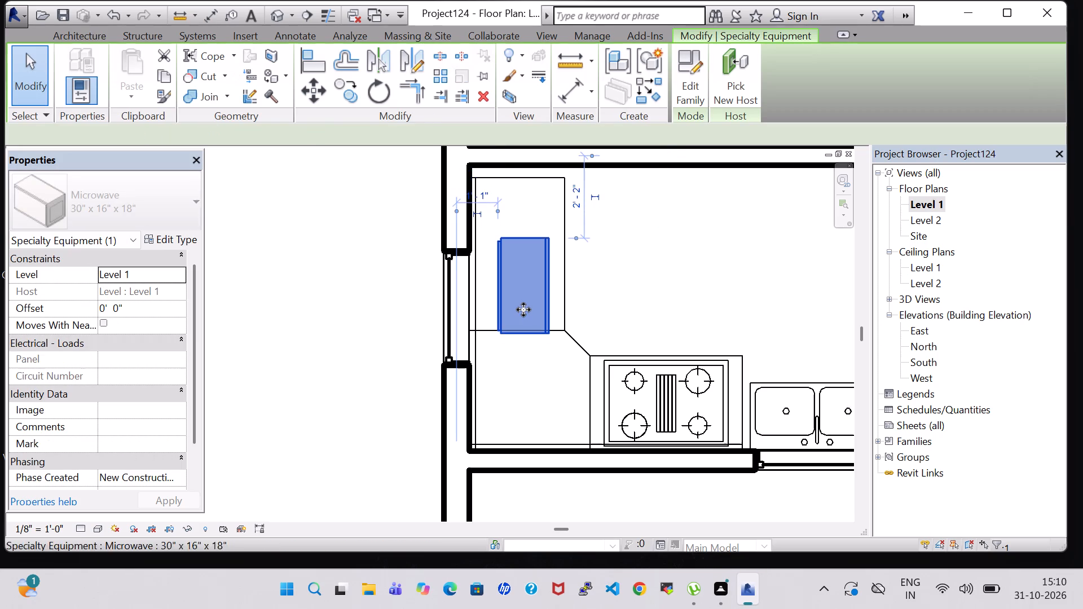
{"action": "key", "text": "Down"}
{"action": "key", "text": "Down"}
{"action": "key", "text": "Down"}
{"action": "key", "text": "Down"}
{"action": "key", "text": "Down"}
{"action": "key", "text": "Down"}
{"action": "key", "text": "Down"}
{"action": "key", "text": "Down"}
{"action": "key", "text": "Down"}
{"action": "key", "text": "Down"}
{"action": "key", "text": "Down"}
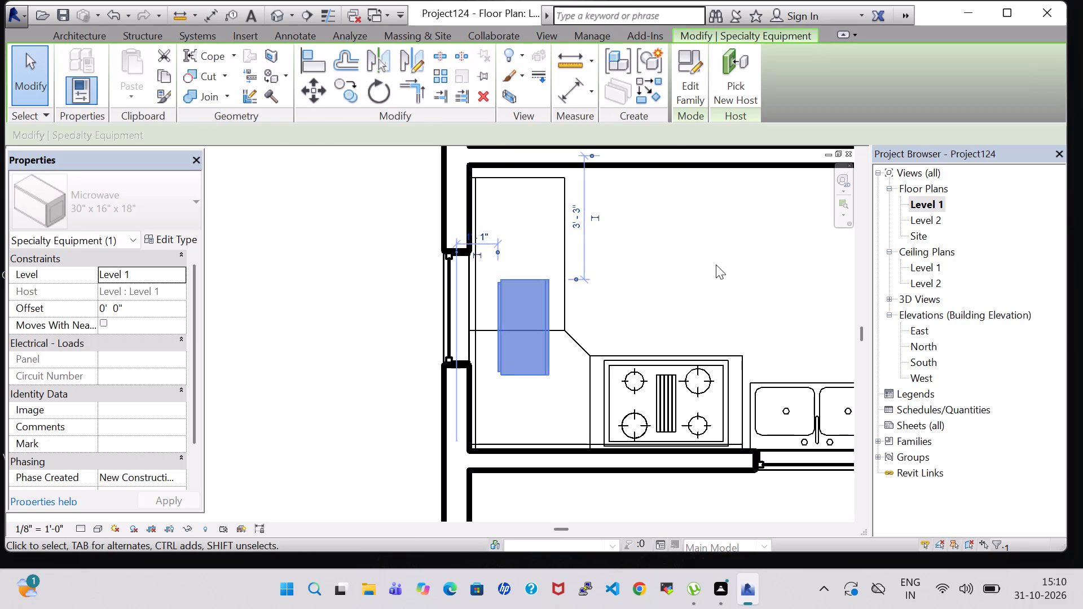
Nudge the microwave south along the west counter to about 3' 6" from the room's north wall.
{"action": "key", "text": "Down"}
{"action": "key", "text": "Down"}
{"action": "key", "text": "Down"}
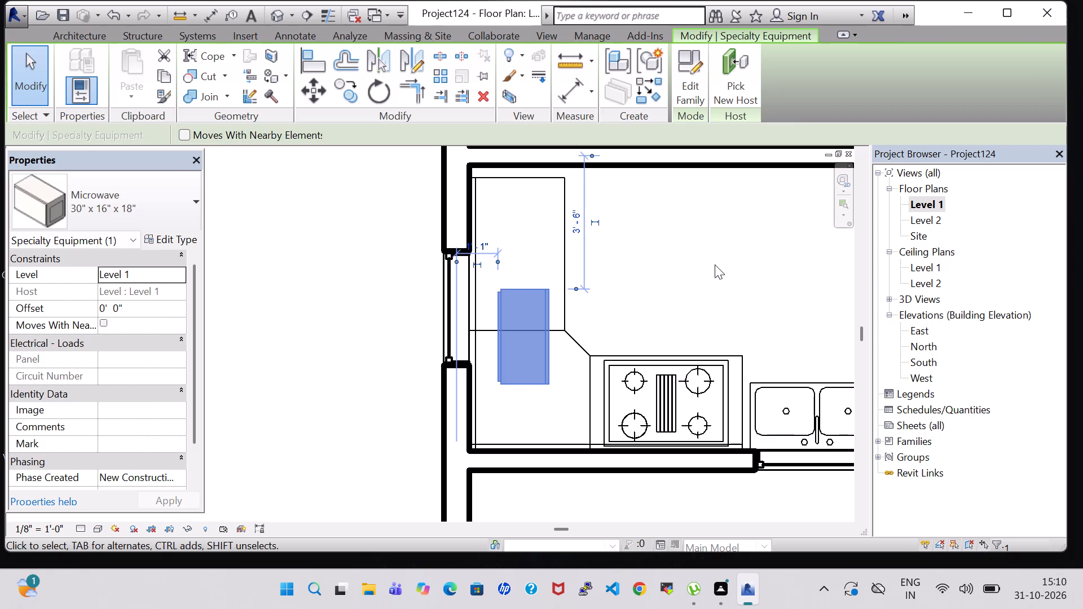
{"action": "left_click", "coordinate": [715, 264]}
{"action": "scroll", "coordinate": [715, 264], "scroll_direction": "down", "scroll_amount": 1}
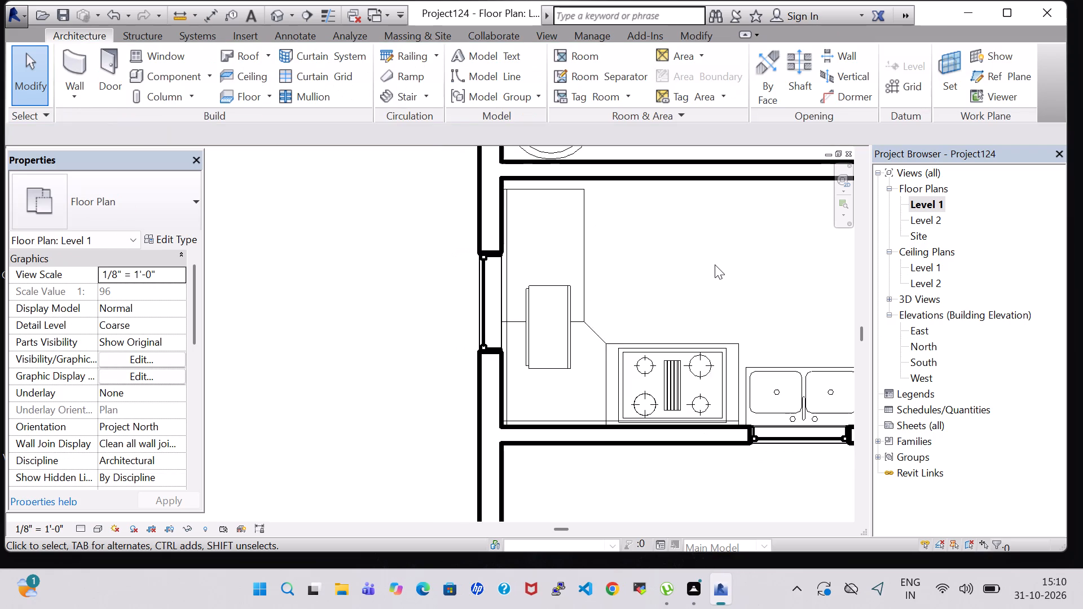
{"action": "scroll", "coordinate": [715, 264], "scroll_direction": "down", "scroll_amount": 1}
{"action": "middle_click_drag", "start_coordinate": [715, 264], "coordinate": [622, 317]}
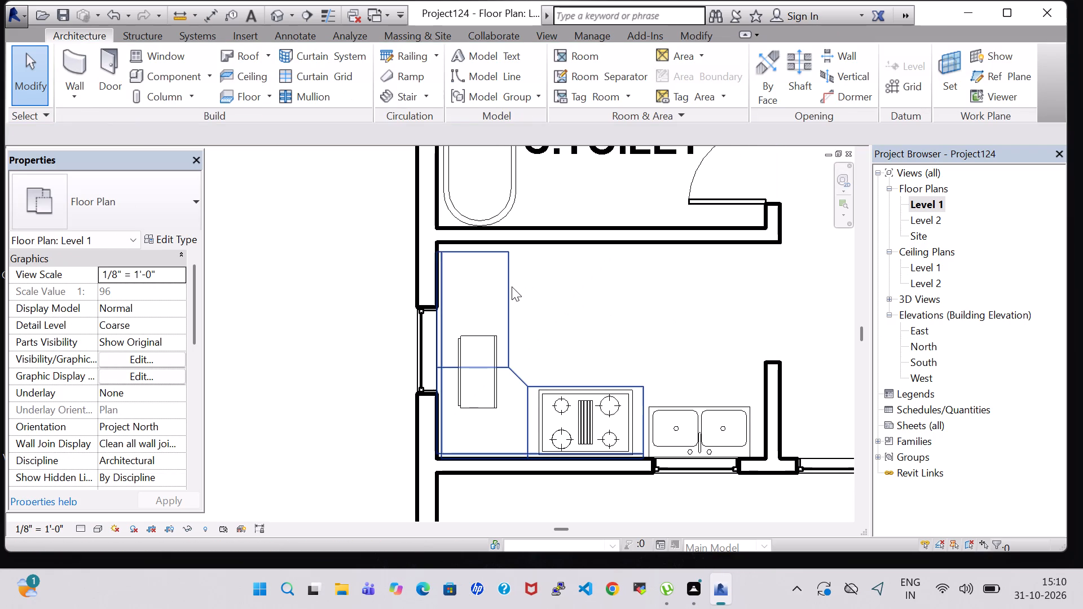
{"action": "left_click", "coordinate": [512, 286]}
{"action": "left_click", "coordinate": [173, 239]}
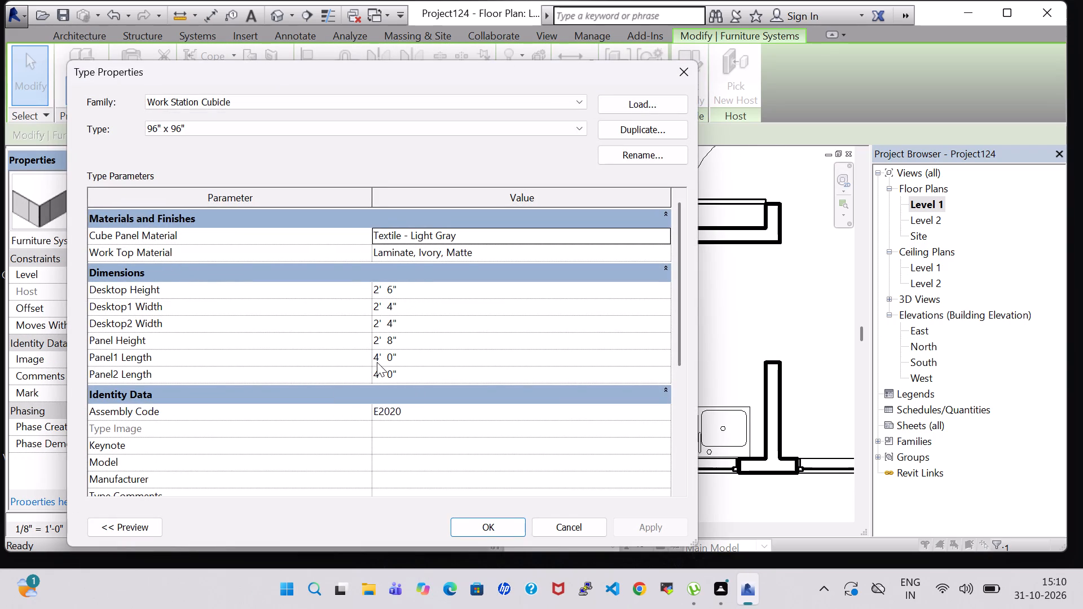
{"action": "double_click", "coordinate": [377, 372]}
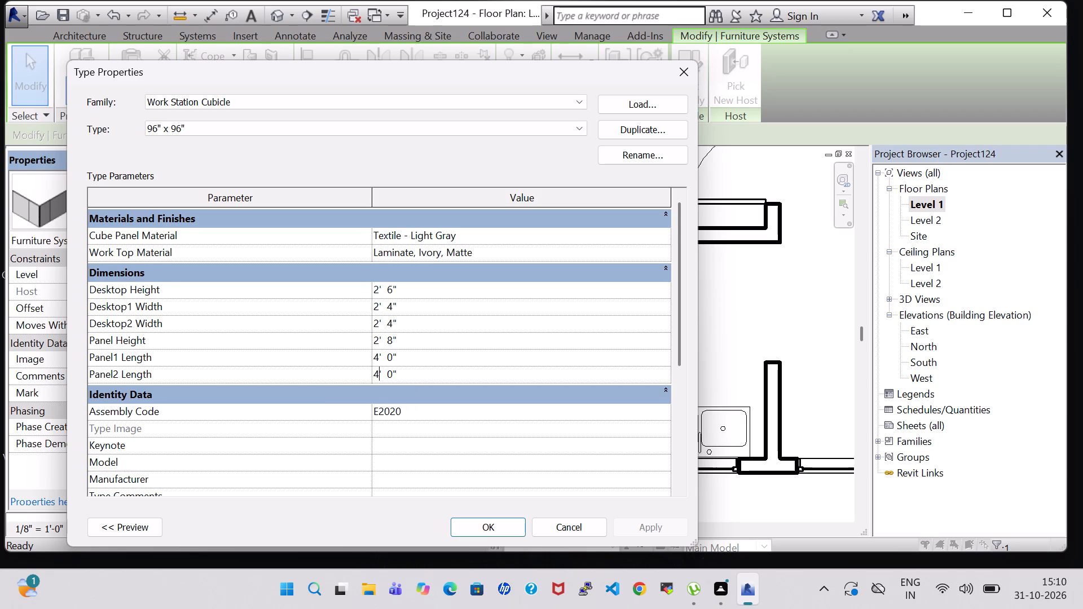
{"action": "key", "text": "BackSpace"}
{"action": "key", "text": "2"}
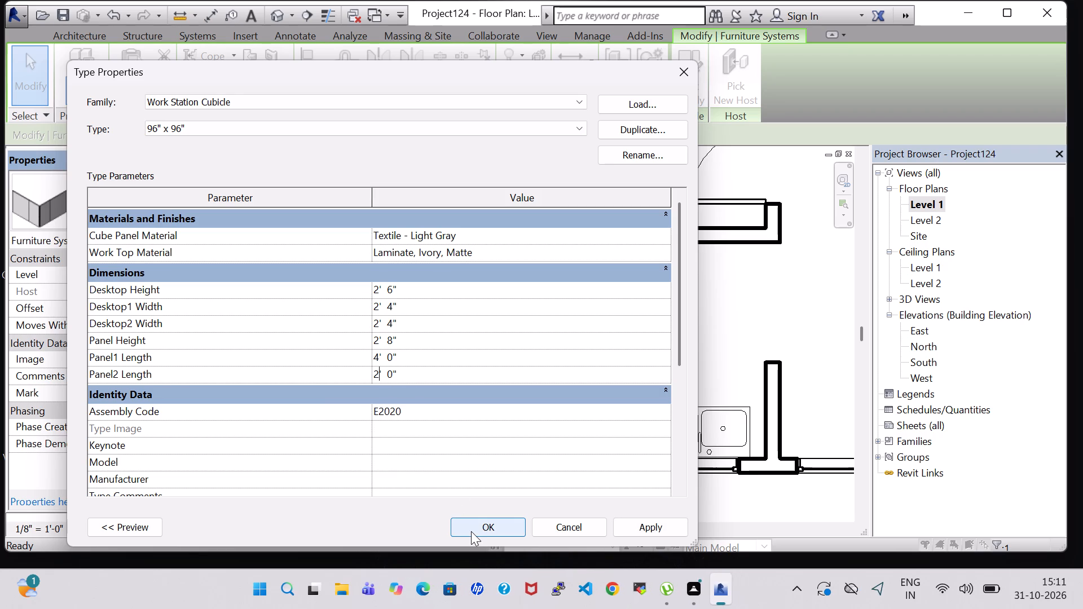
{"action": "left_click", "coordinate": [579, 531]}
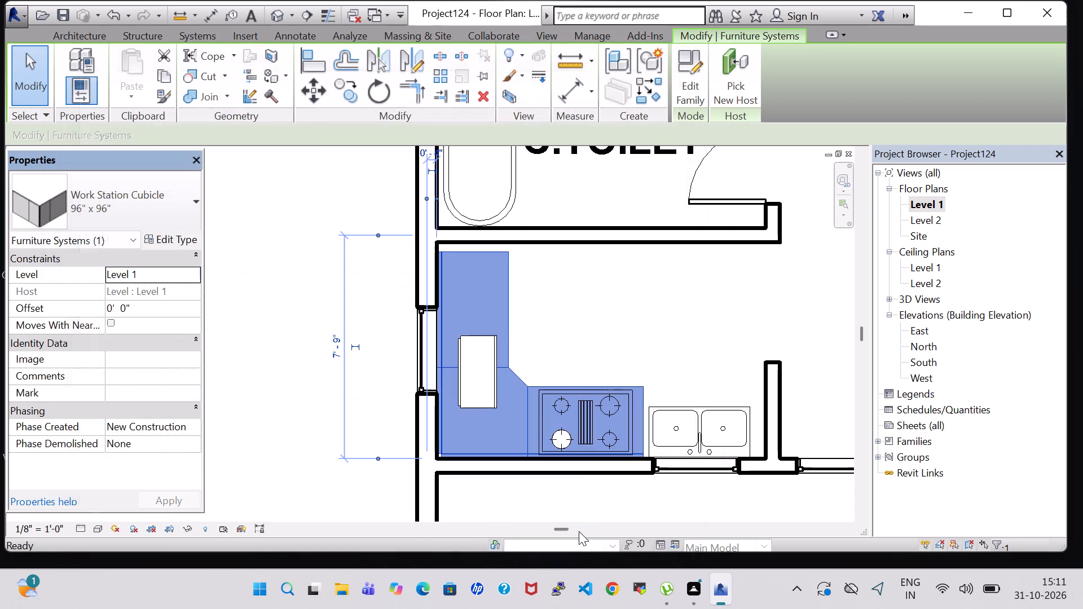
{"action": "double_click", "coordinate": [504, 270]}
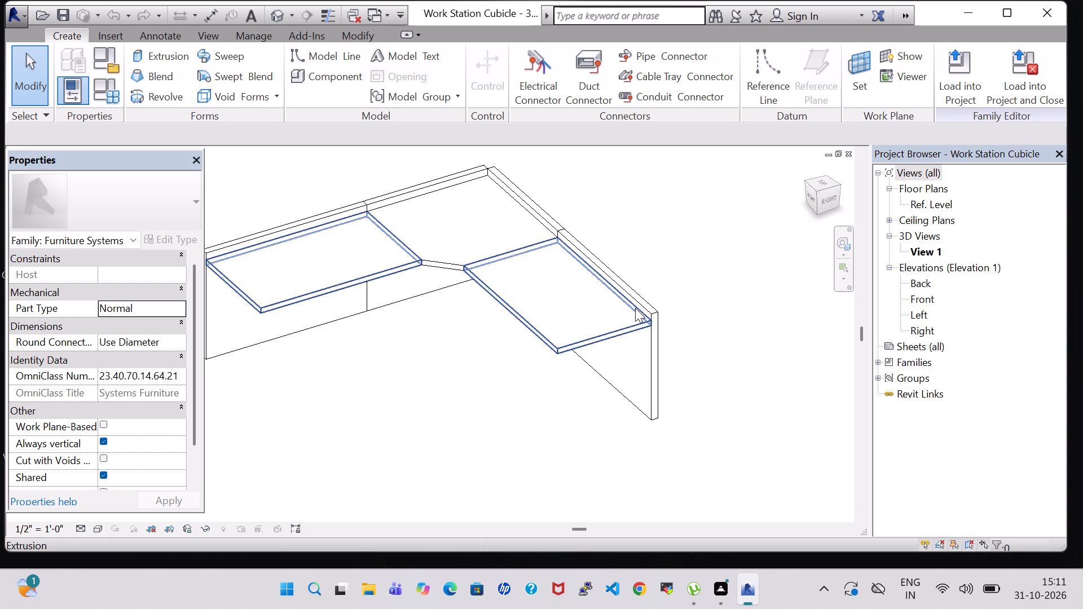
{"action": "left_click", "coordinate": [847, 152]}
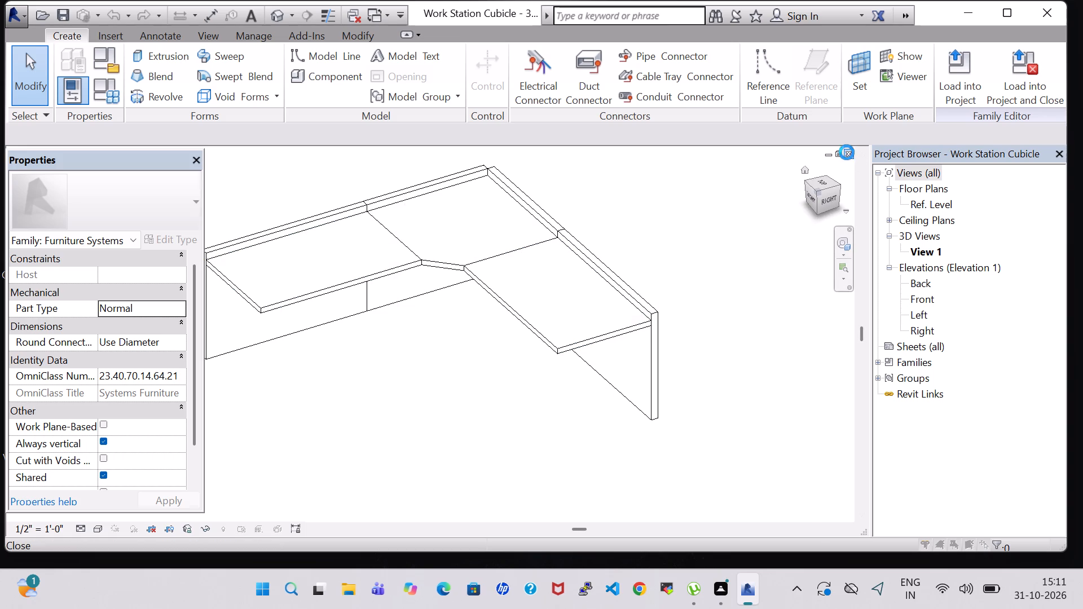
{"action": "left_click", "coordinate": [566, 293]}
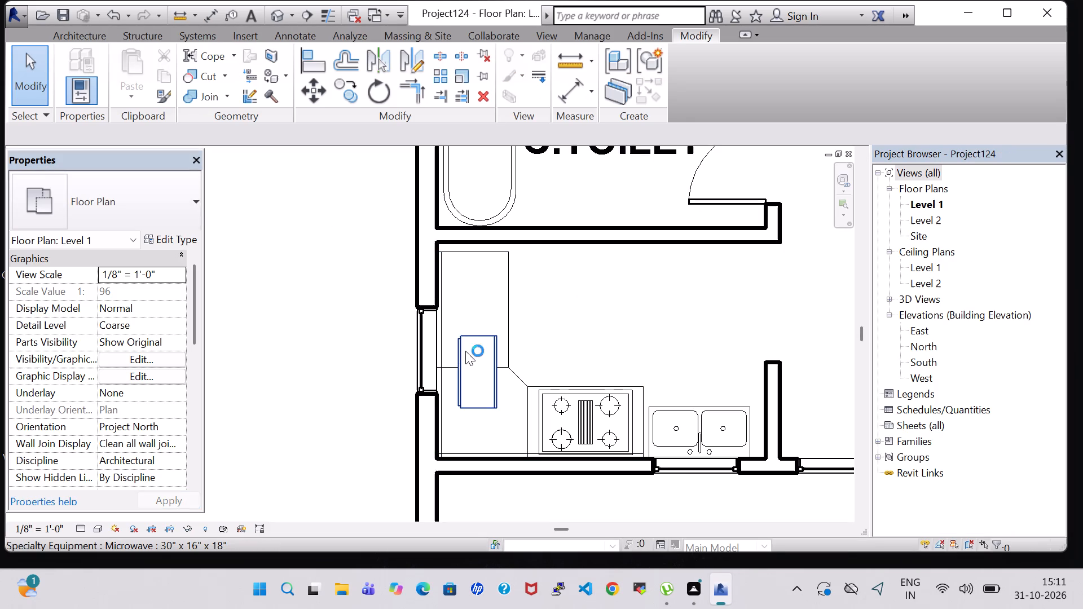
Nudge the microwave north along the west counter to about 1' 11" from the room's north wall.
{"action": "left_click", "coordinate": [465, 351]}
{"action": "key", "text": "Up"}
{"action": "key", "text": "Up"}
{"action": "key", "text": "Up"}
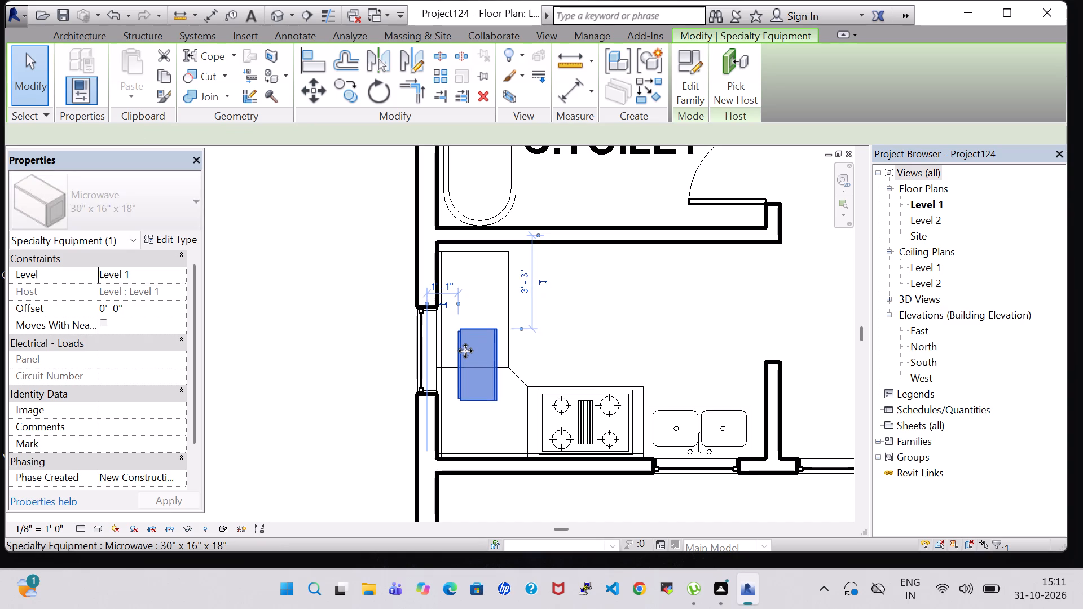
{"action": "key", "text": "Up"}
{"action": "key", "text": "Up"}
{"action": "key", "text": "Up"}
{"action": "key", "text": "Up"}
{"action": "key", "text": "Up"}
{"action": "key", "text": "Up"}
{"action": "key", "text": "Up"}
{"action": "key", "text": "Up"}
{"action": "key", "text": "Up"}
{"action": "key", "text": "Up"}
{"action": "key", "text": "Up"}
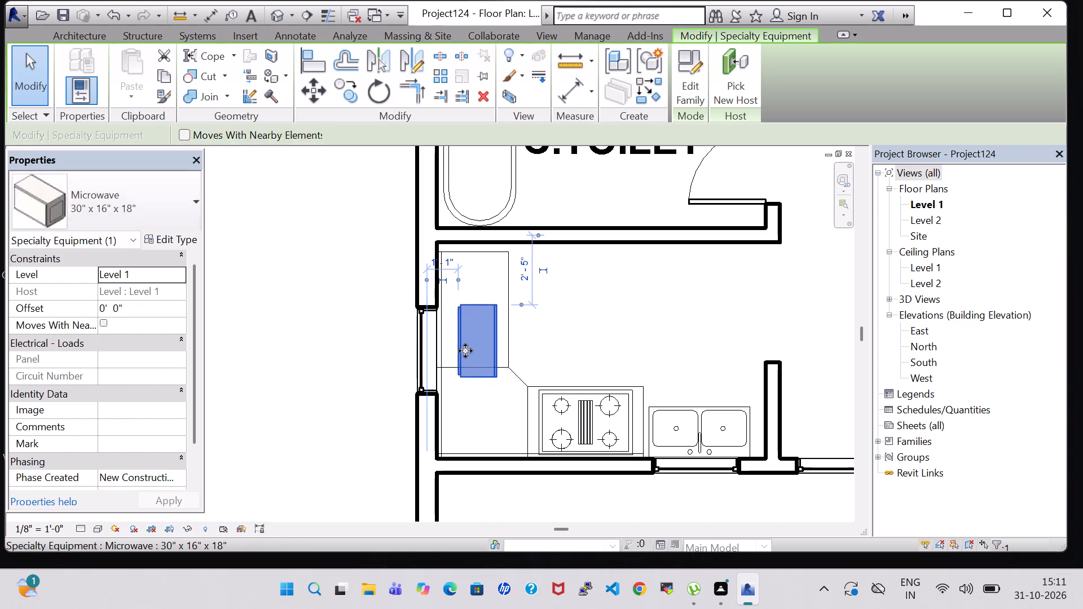
{"action": "key", "text": "Up"}
{"action": "key", "text": "Up"}
{"action": "key", "text": "Up"}
{"action": "key", "text": "Up"}
{"action": "key", "text": "Up"}
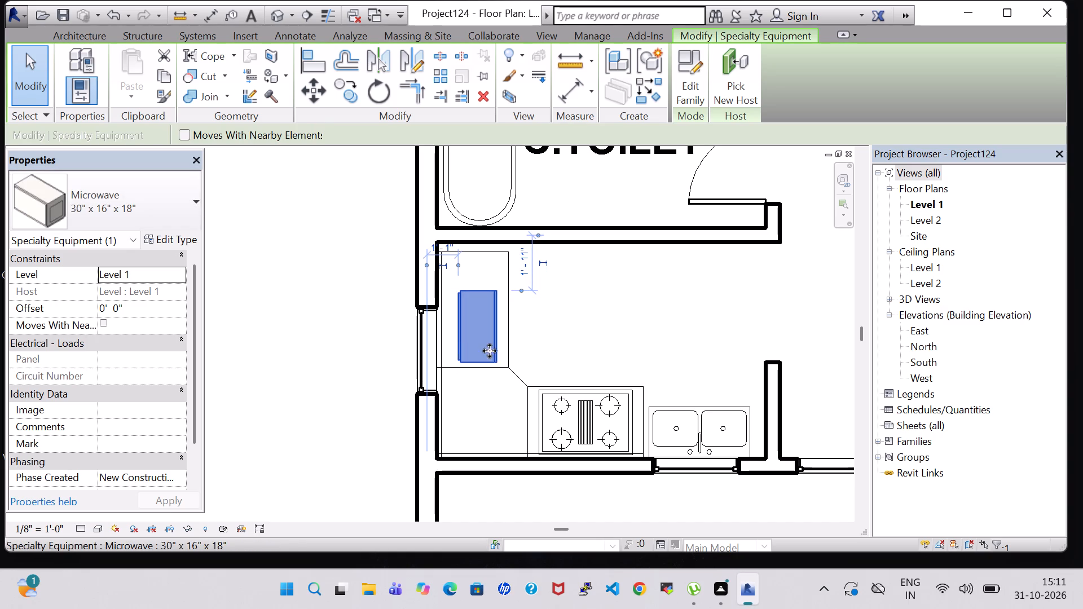
{"action": "left_click", "coordinate": [626, 334]}
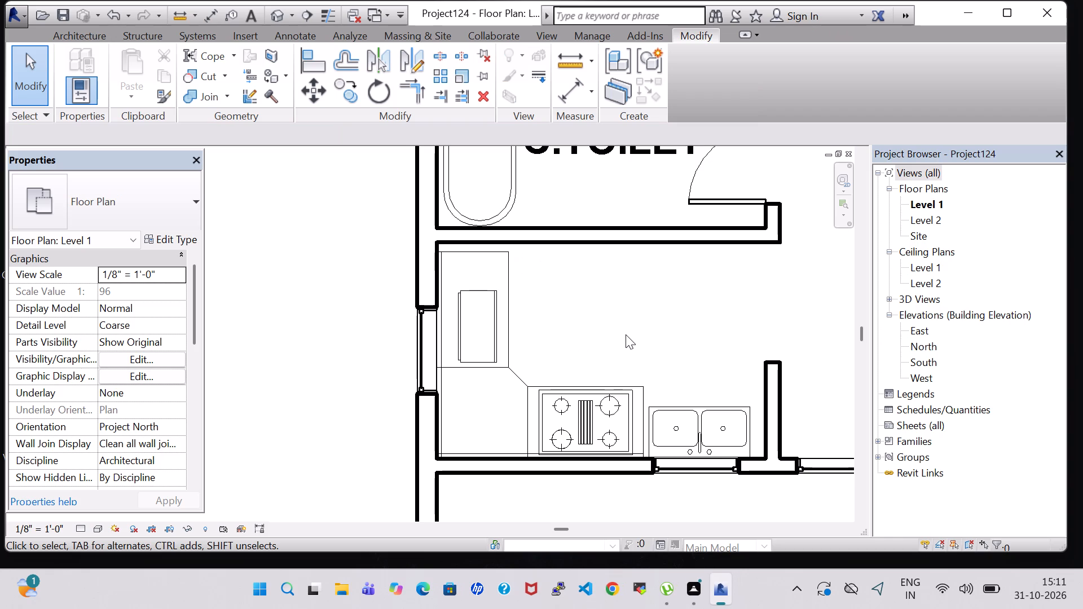
In the 3D view, set the 30" x 16" x 18" Microwave type's material to Laminate, Linen, Matte.
{"action": "scroll", "coordinate": [626, 334], "scroll_direction": "up", "scroll_amount": 1}
{"action": "left_click", "coordinate": [284, 10]}
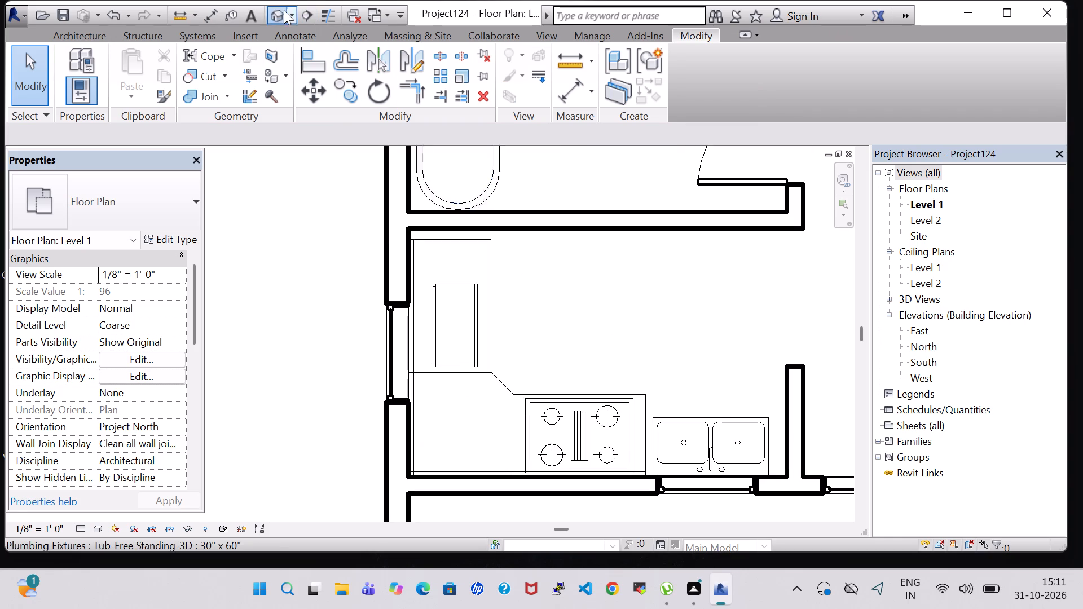
{"action": "scroll", "coordinate": [451, 284], "scroll_direction": "down", "scroll_amount": 5}
{"action": "middle_click_drag", "start_coordinate": [518, 144], "coordinate": [590, 257], "text": "shift"}
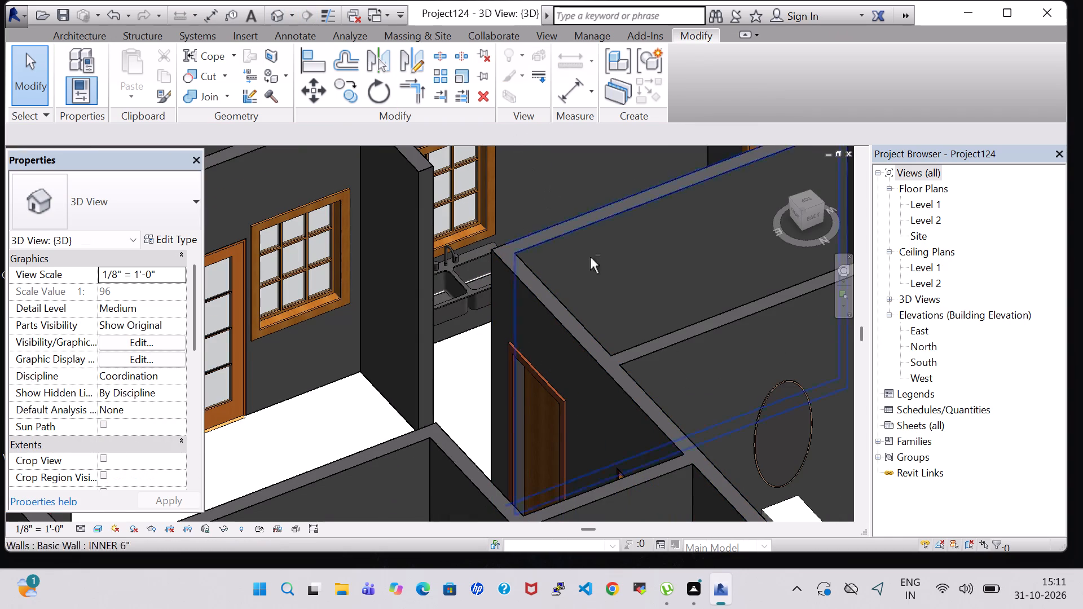
{"action": "middle_click_drag", "start_coordinate": [590, 257], "coordinate": [628, 306], "text": "shift"}
{"action": "middle_click_drag", "start_coordinate": [501, 270], "coordinate": [601, 399], "text": "shift"}
{"action": "middle_click_drag", "start_coordinate": [278, 198], "coordinate": [376, 367]}
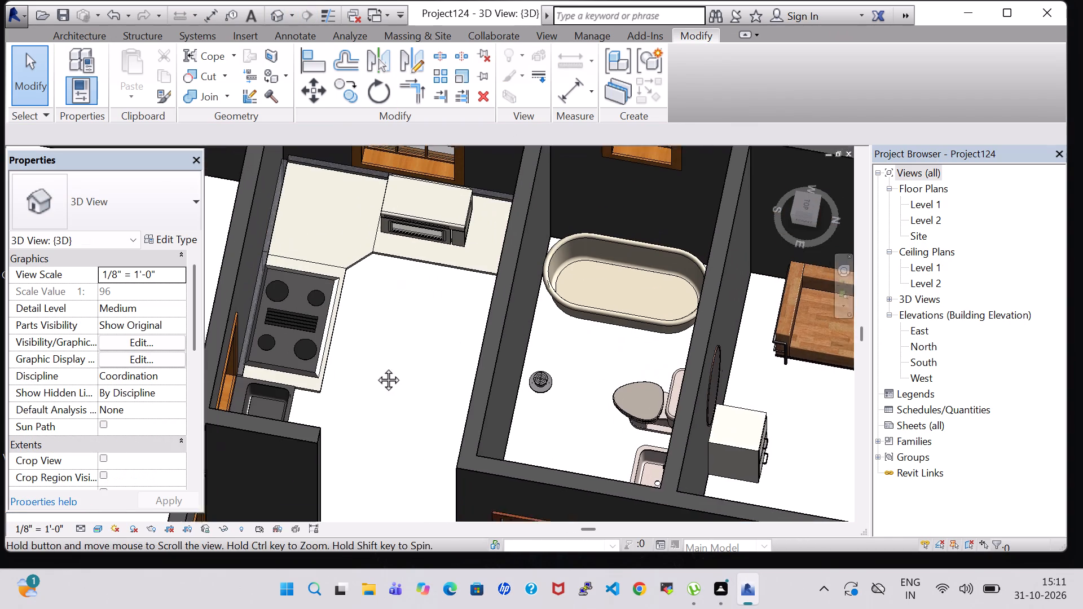
{"action": "middle_click_drag", "start_coordinate": [376, 367], "coordinate": [378, 378]}
{"action": "left_click", "coordinate": [425, 249]}
{"action": "left_click", "coordinate": [174, 235]}
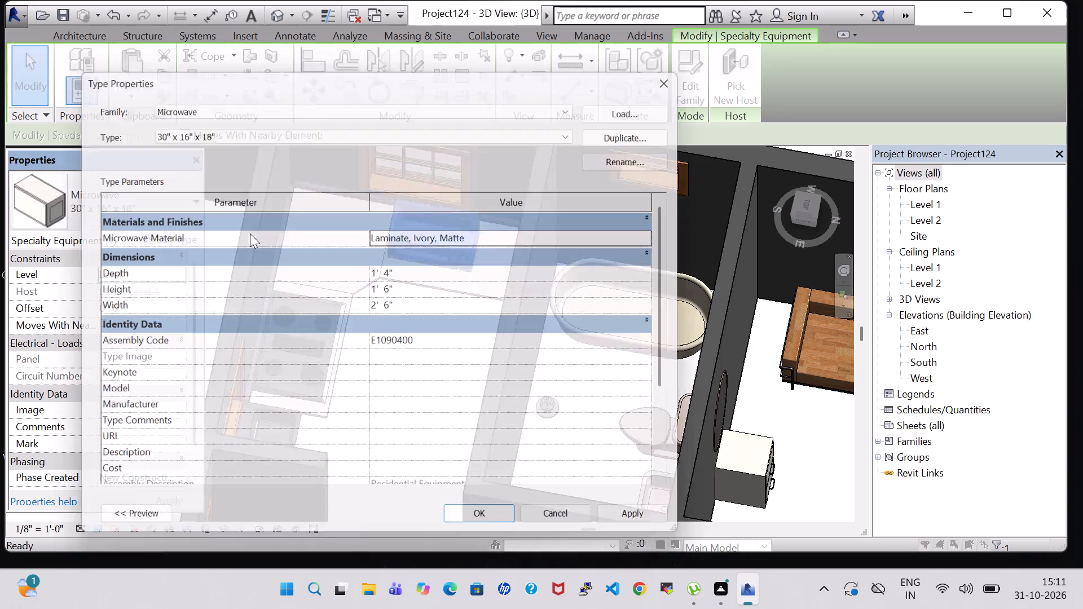
{"action": "left_click", "coordinate": [666, 234]}
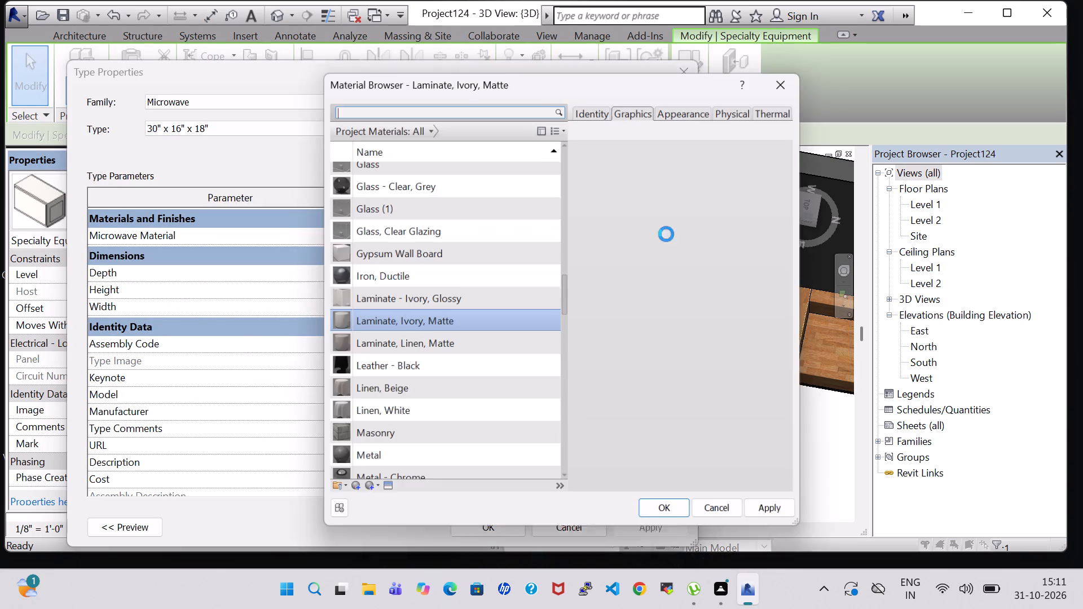
{"action": "left_click", "coordinate": [472, 350]}
{"action": "left_click", "coordinate": [662, 508]}
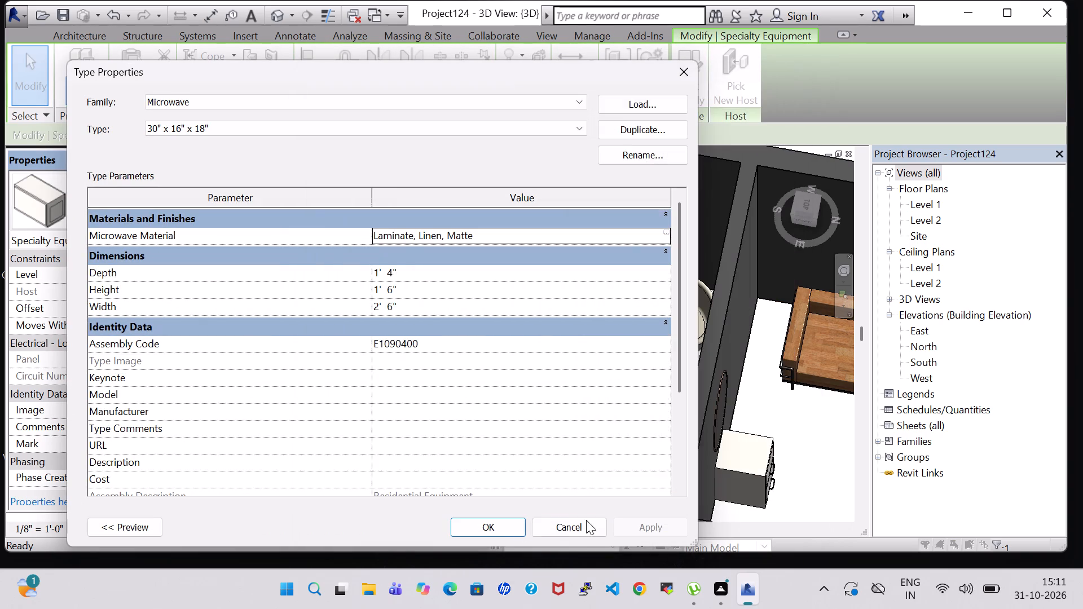
{"action": "left_click", "coordinate": [490, 526]}
{"action": "left_click", "coordinate": [426, 360]}
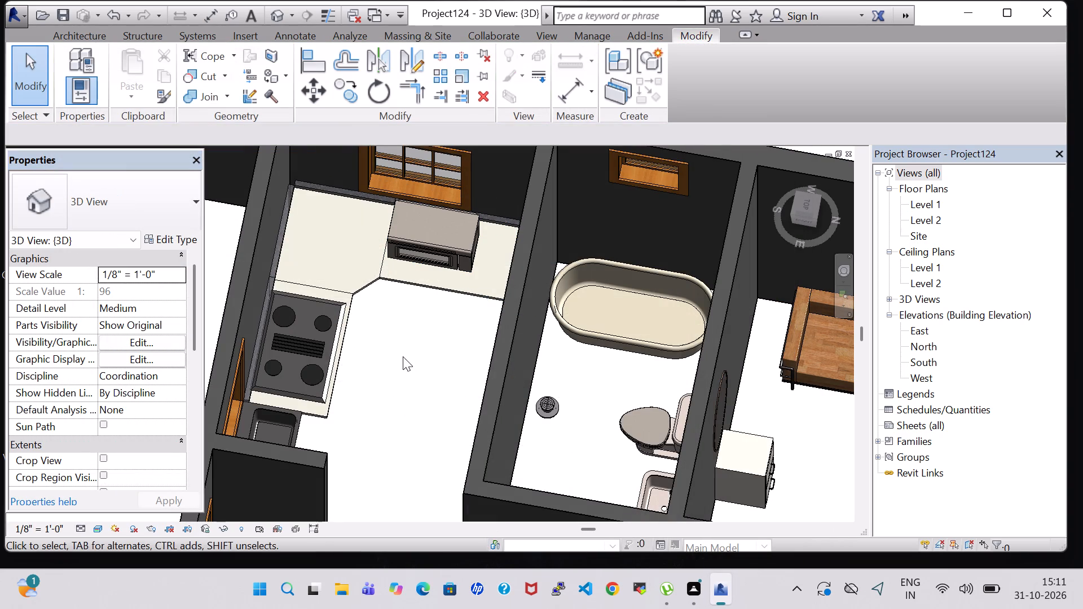
Examine the kitchen counter, cooktop, double sink and microwave from several angles in the 3D view.
{"action": "middle_click_drag", "start_coordinate": [403, 356], "coordinate": [417, 328]}
{"action": "scroll", "coordinate": [398, 326], "scroll_direction": "up", "scroll_amount": 5}
{"action": "middle_click_drag", "start_coordinate": [393, 396], "coordinate": [386, 416], "text": "shift"}
{"action": "scroll", "coordinate": [393, 396], "scroll_direction": "up", "scroll_amount": 1, "text": "shift"}
{"action": "scroll", "coordinate": [384, 399], "scroll_direction": "down", "scroll_amount": 6}
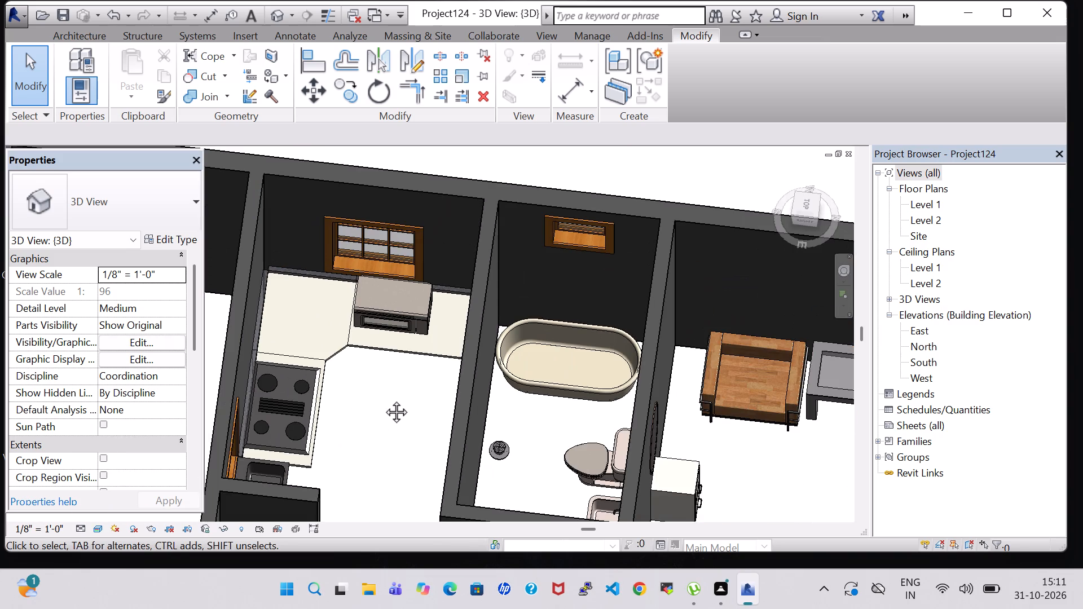
{"action": "middle_click_drag", "start_coordinate": [384, 399], "coordinate": [297, 358], "text": "shift"}
{"action": "middle_click_drag", "start_coordinate": [536, 342], "coordinate": [500, 342], "text": "shift"}
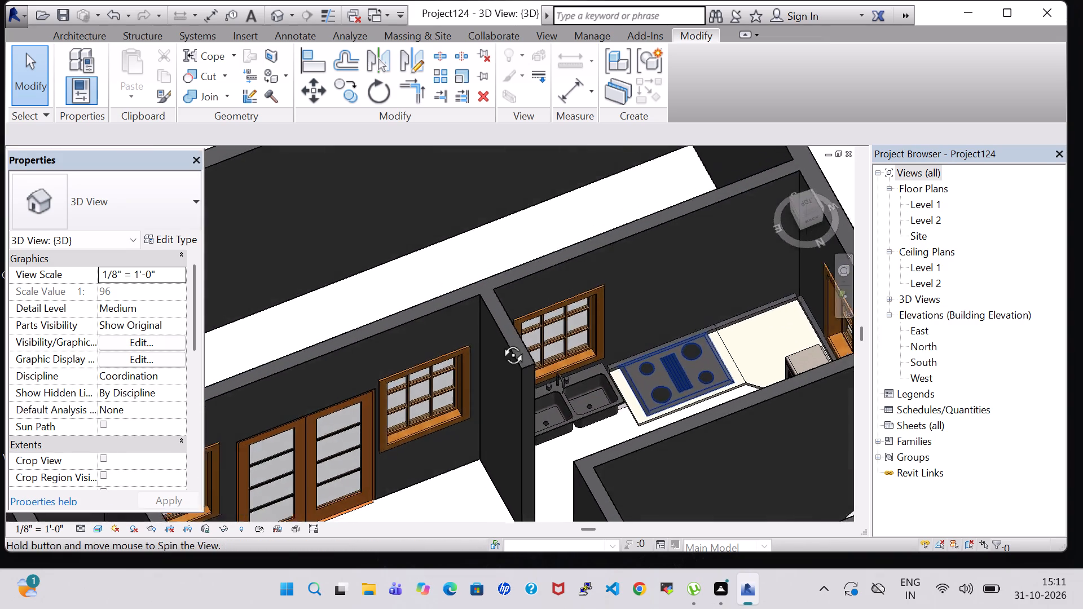
{"action": "middle_click_drag", "start_coordinate": [500, 342], "coordinate": [491, 342], "text": "shift"}
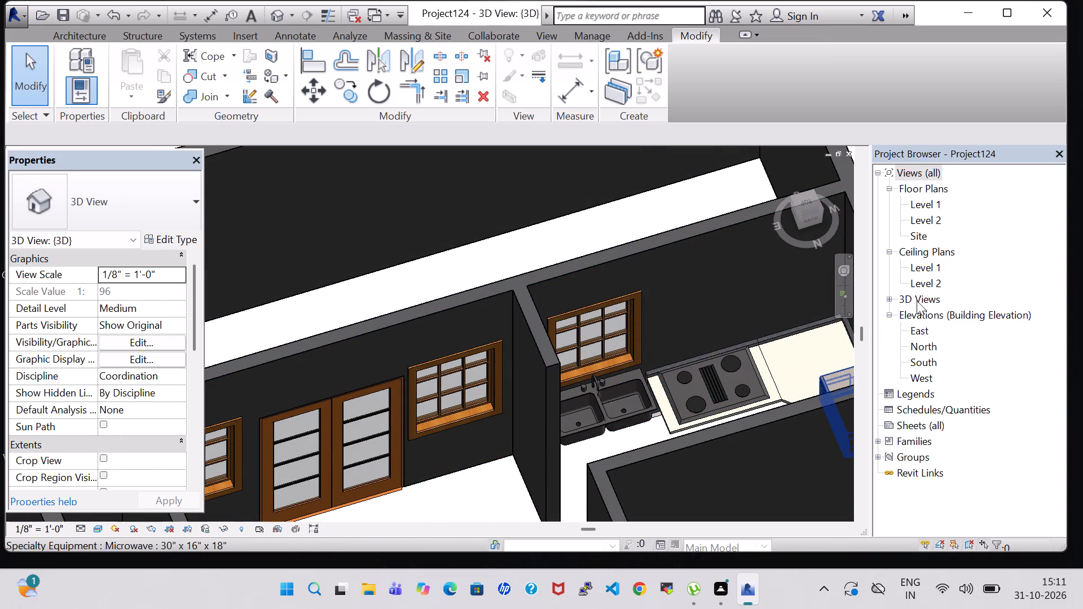
On the Level 1 floor plan, load the Refrigerator family from the US Imperial library's Specialty Equipment > Domestic folder as a component.
{"action": "double_click", "coordinate": [924, 202]}
{"action": "scroll", "coordinate": [374, 240], "scroll_direction": "down", "scroll_amount": 4}
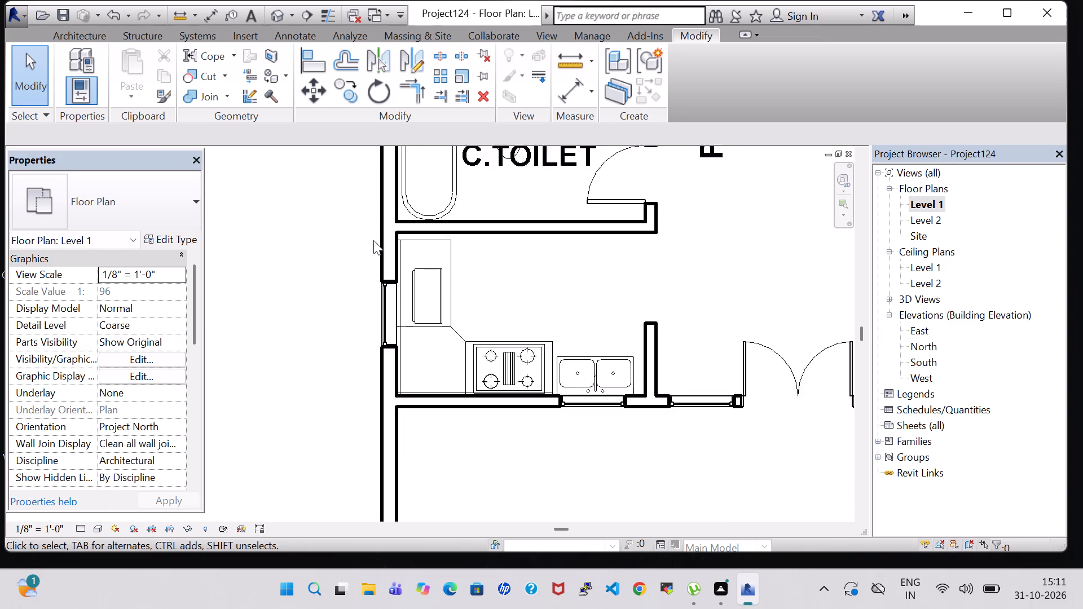
{"action": "left_click", "coordinate": [93, 34]}
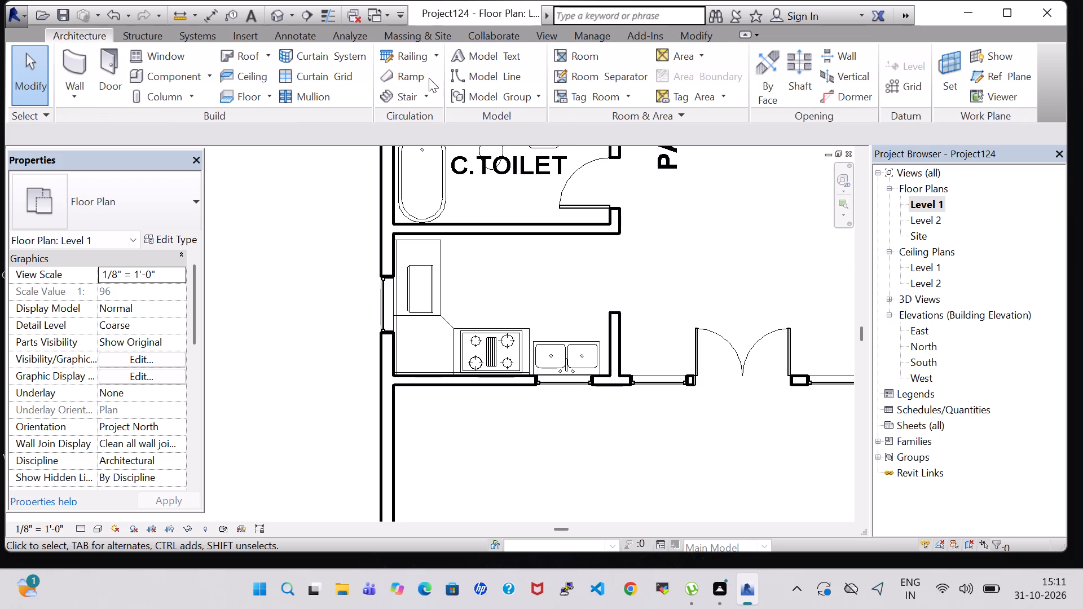
{"action": "left_click", "coordinate": [157, 76]}
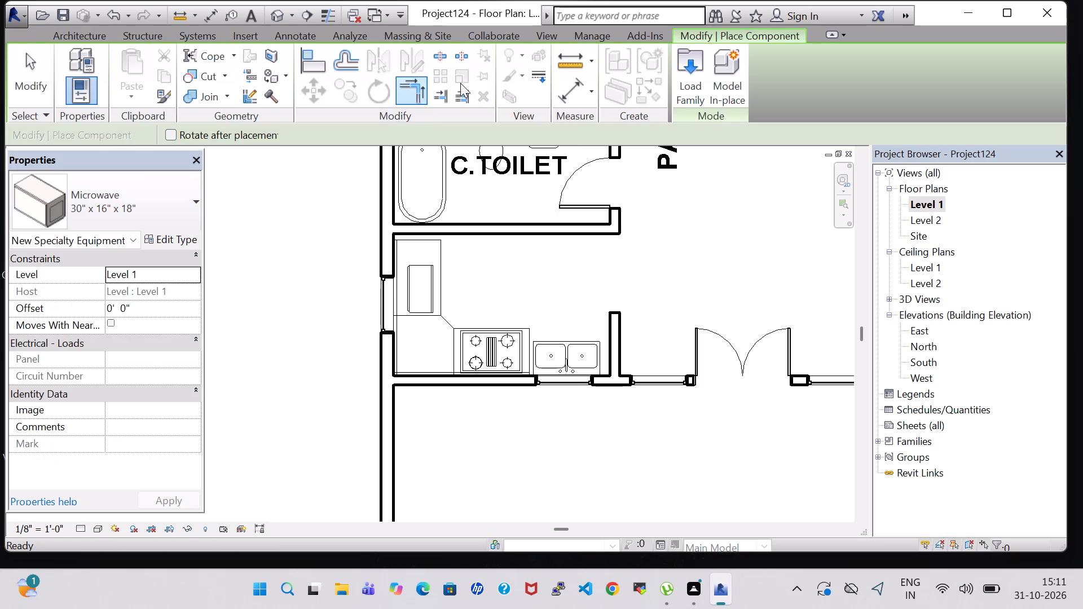
{"action": "left_click", "coordinate": [686, 77]}
{"action": "left_click", "coordinate": [550, 288]}
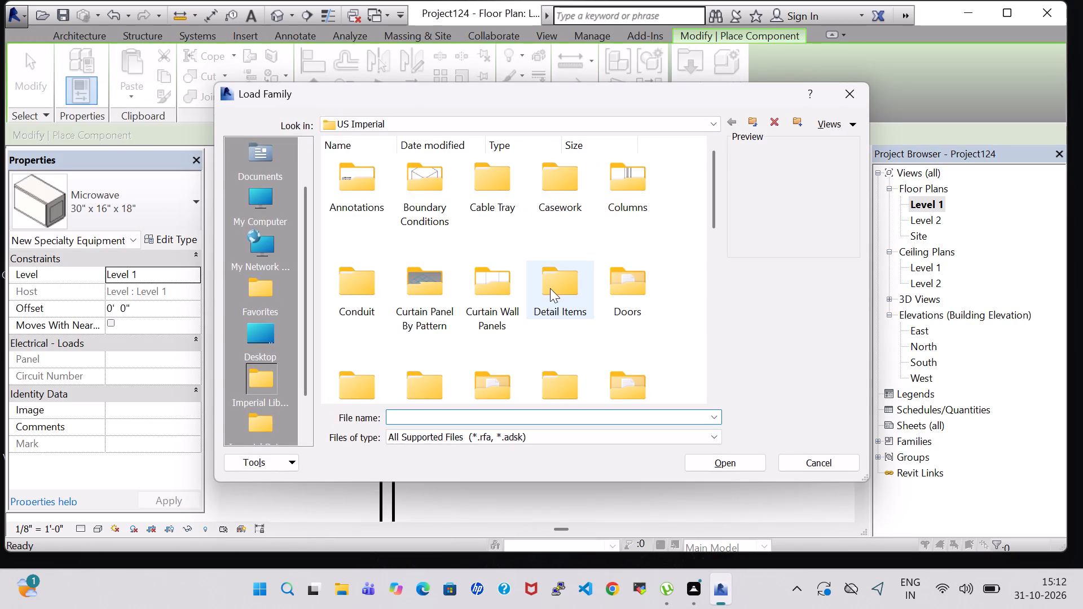
{"action": "key", "text": "s"}
{"action": "double_click", "coordinate": [404, 201]}
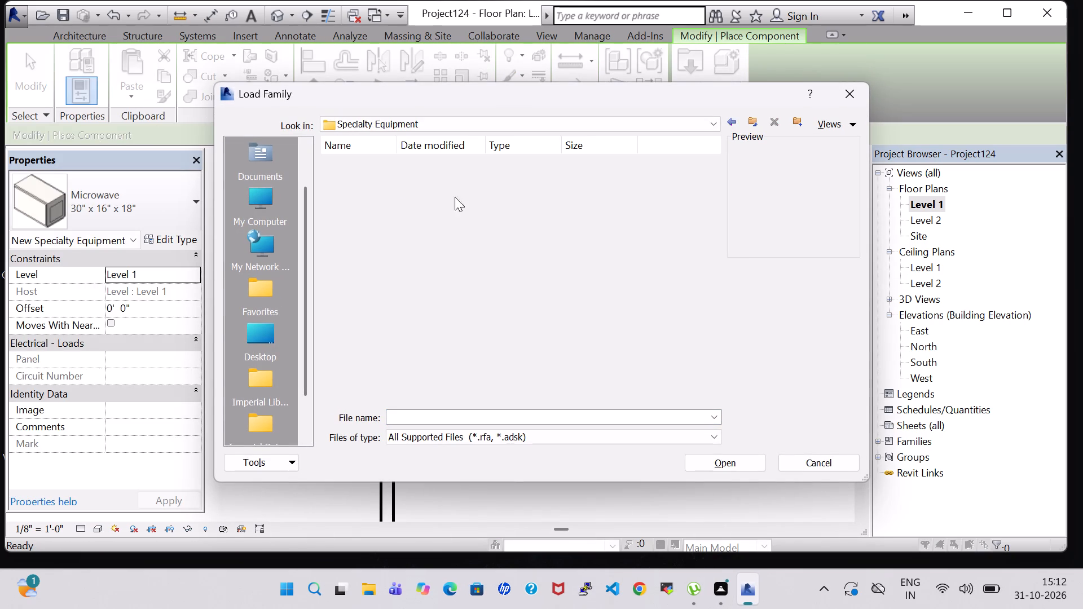
{"action": "double_click", "coordinate": [419, 188]}
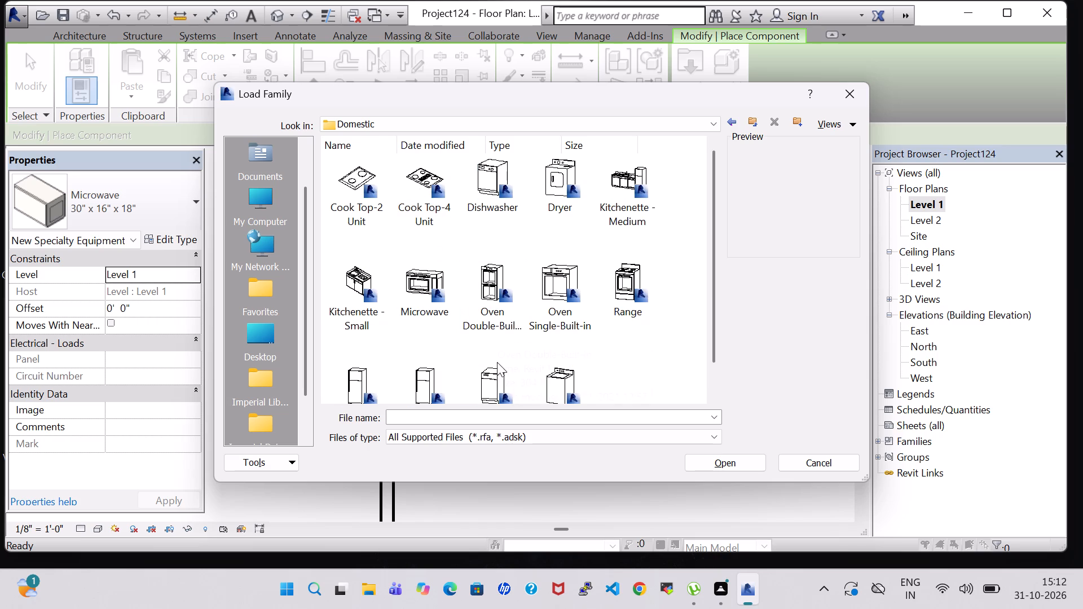
{"action": "scroll", "coordinate": [496, 365], "scroll_direction": "down", "scroll_amount": 2}
{"action": "left_click", "coordinate": [409, 342]}
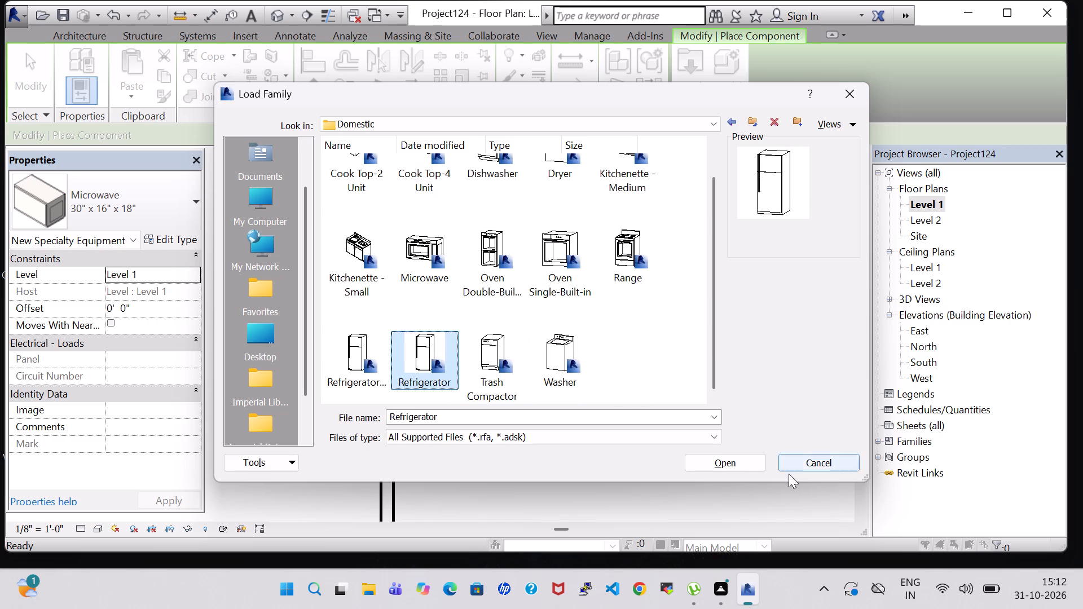
{"action": "left_click", "coordinate": [734, 464]}
Place a 30" x 32" RH Refrigerator near the east end of the kitchen's north wall, about 7" from that wall.
{"action": "scroll", "coordinate": [594, 261], "scroll_direction": "up", "scroll_amount": 2}
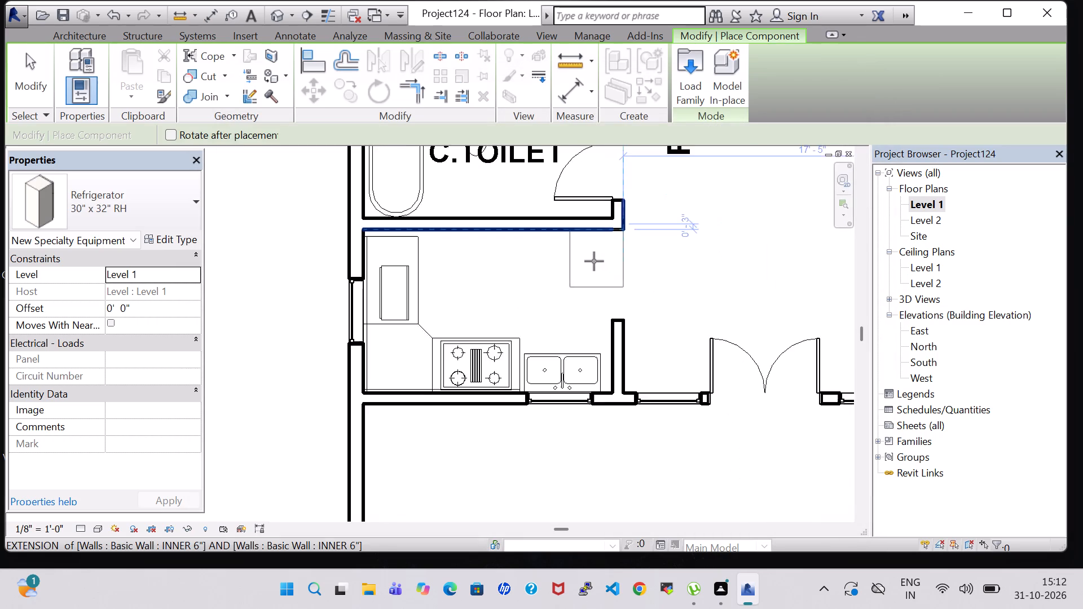
{"action": "scroll", "coordinate": [594, 261], "scroll_direction": "up", "scroll_amount": 2}
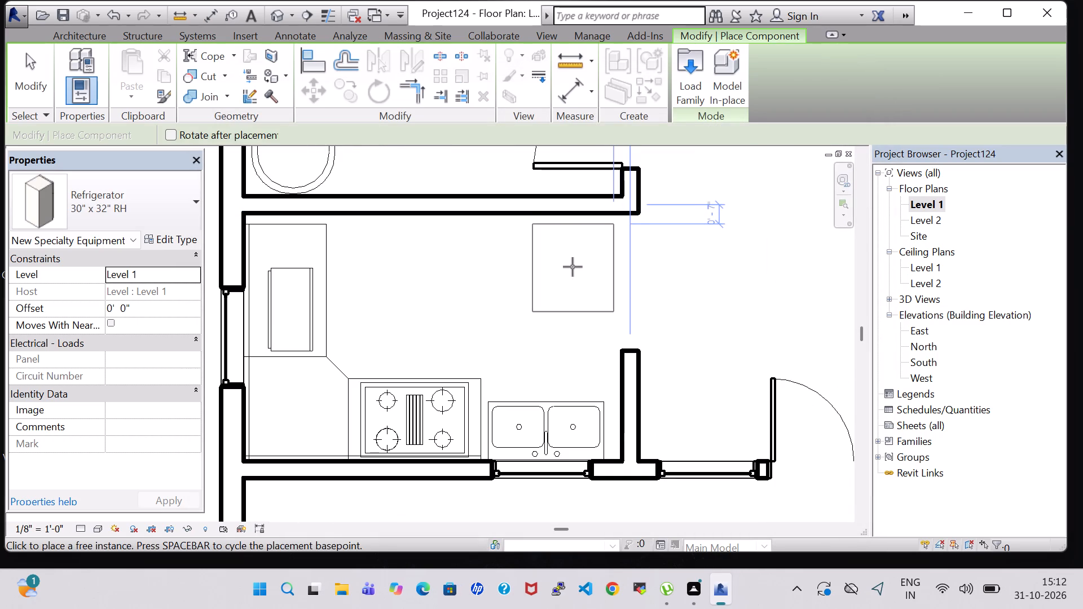
{"action": "left_click", "coordinate": [568, 267]}
{"action": "key", "text": "Escape"}
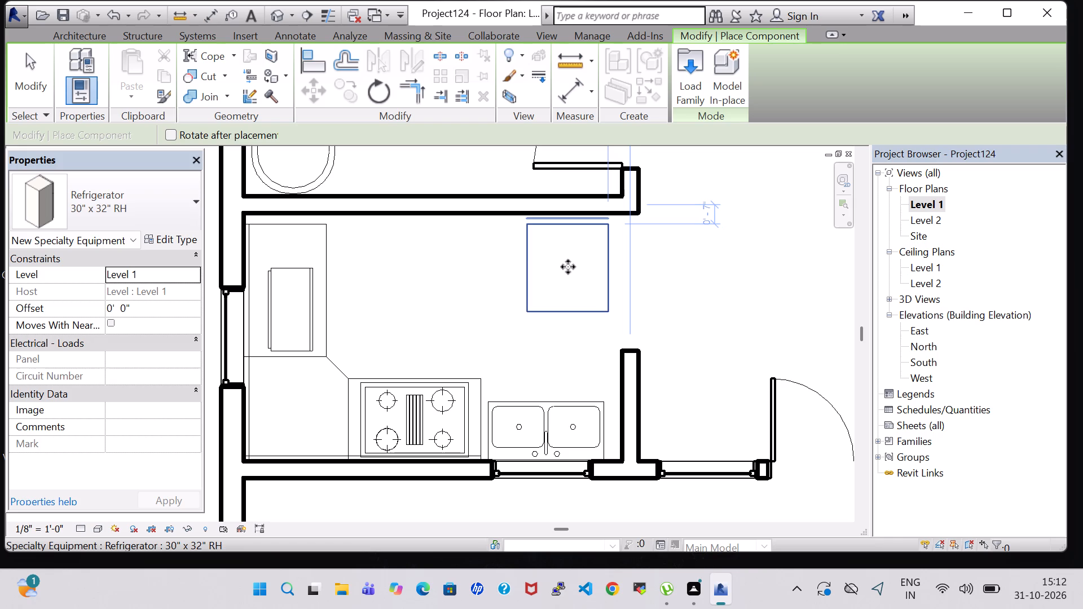
{"action": "left_click", "coordinate": [695, 285]}
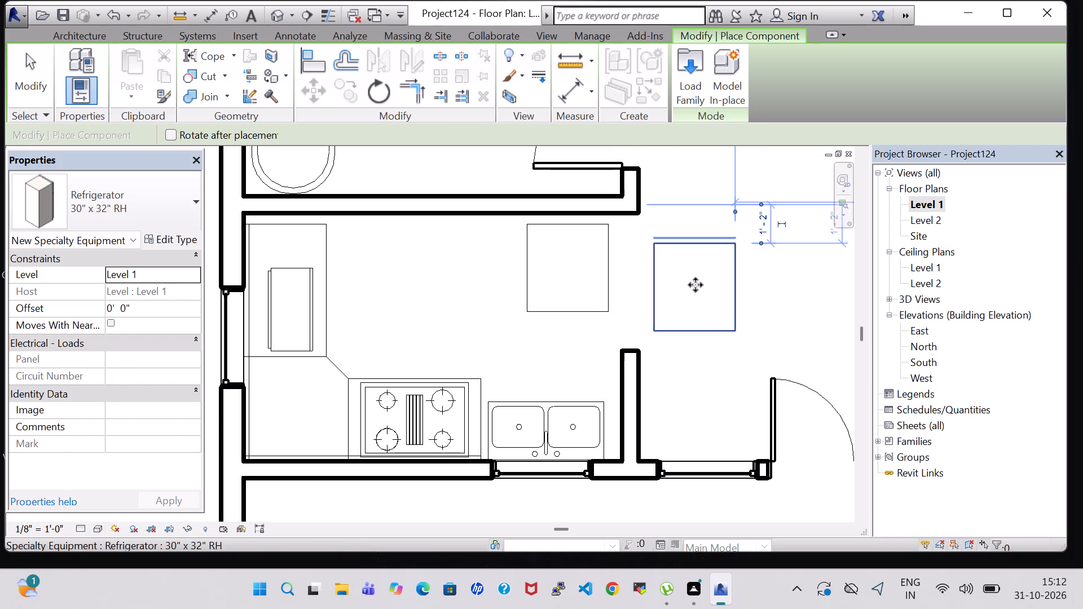
Delete the extra refrigerator standing just outside the kitchen's east opening.
{"action": "key", "text": "Escape"}
{"action": "key", "text": "Escape"}
{"action": "left_click", "coordinate": [690, 250]}
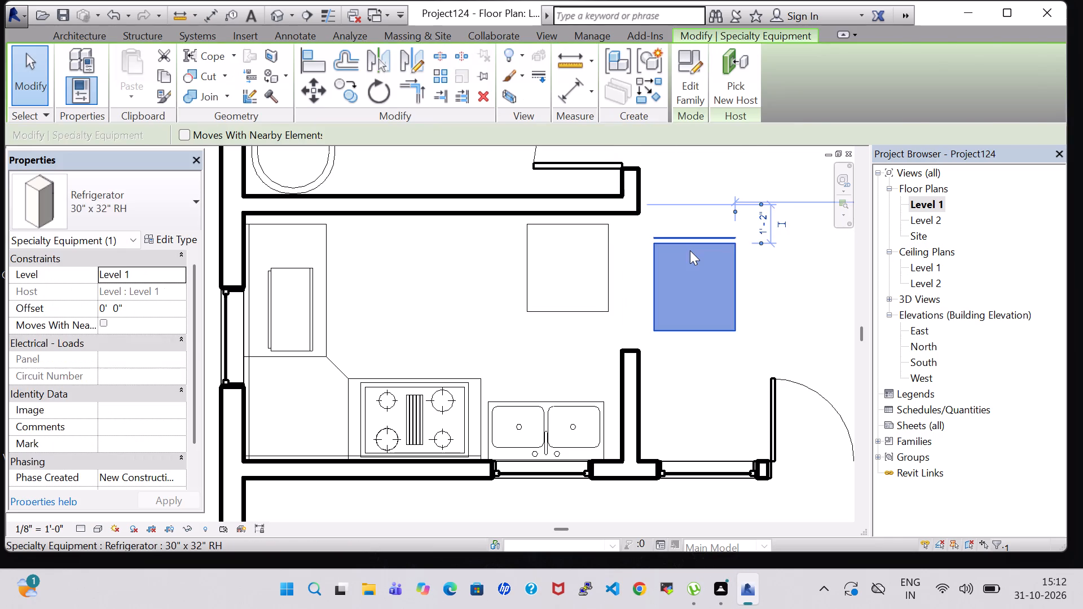
{"action": "key", "text": "Delete"}
Nudge the remaining kitchen refrigerator slightly west and a little closer to the north wall.
{"action": "left_click", "coordinate": [576, 268]}
{"action": "key", "text": "Left"}
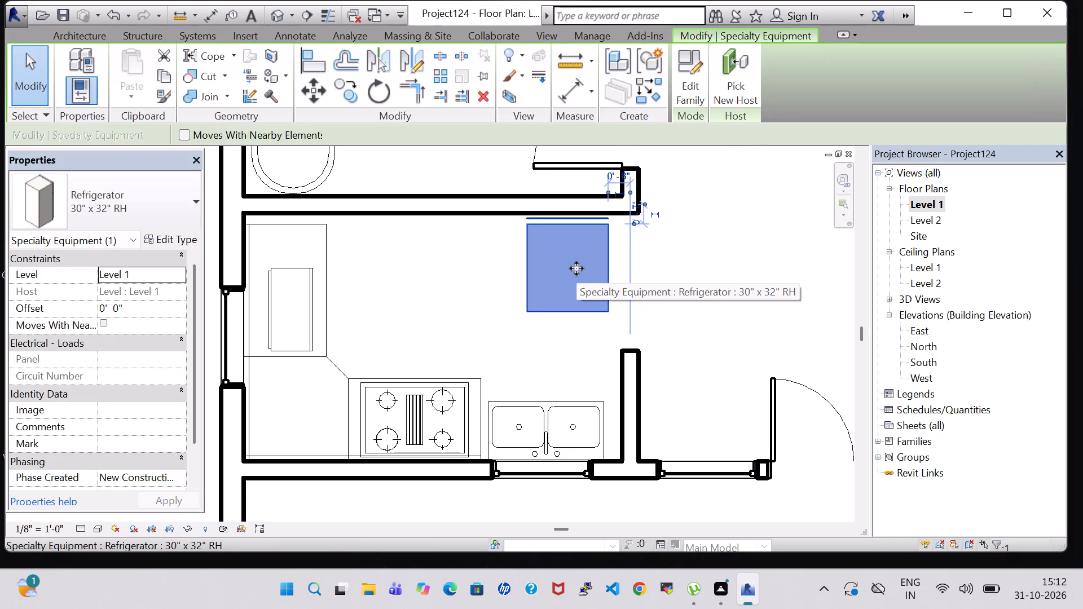
{"action": "key", "text": "Left"}
{"action": "key", "text": "Left"}
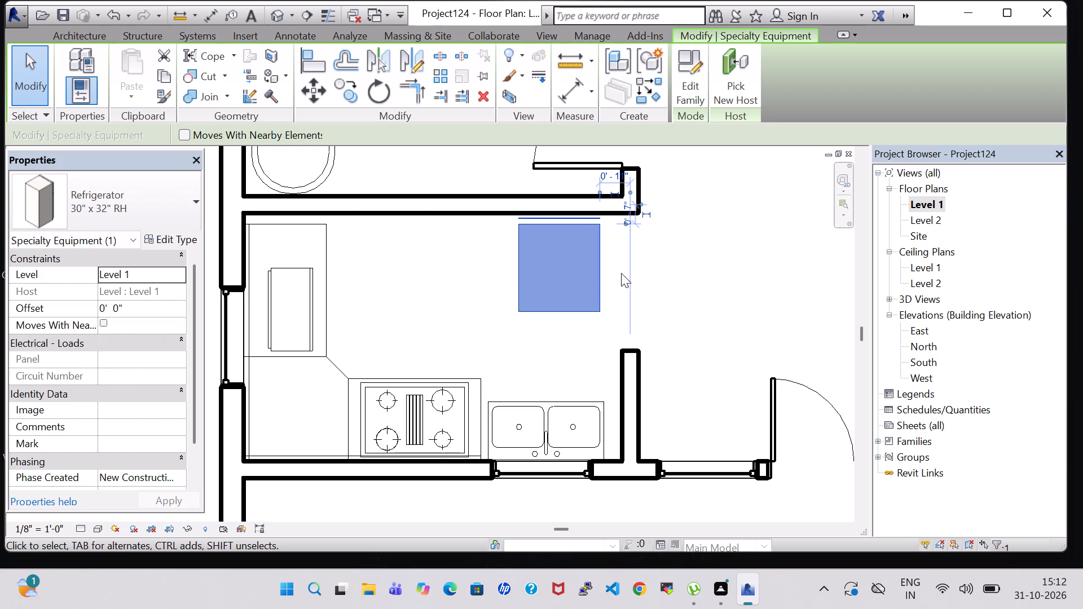
{"action": "double_click", "coordinate": [699, 266]}
{"action": "left_click", "coordinate": [606, 251]}
{"action": "key", "text": "Up"}
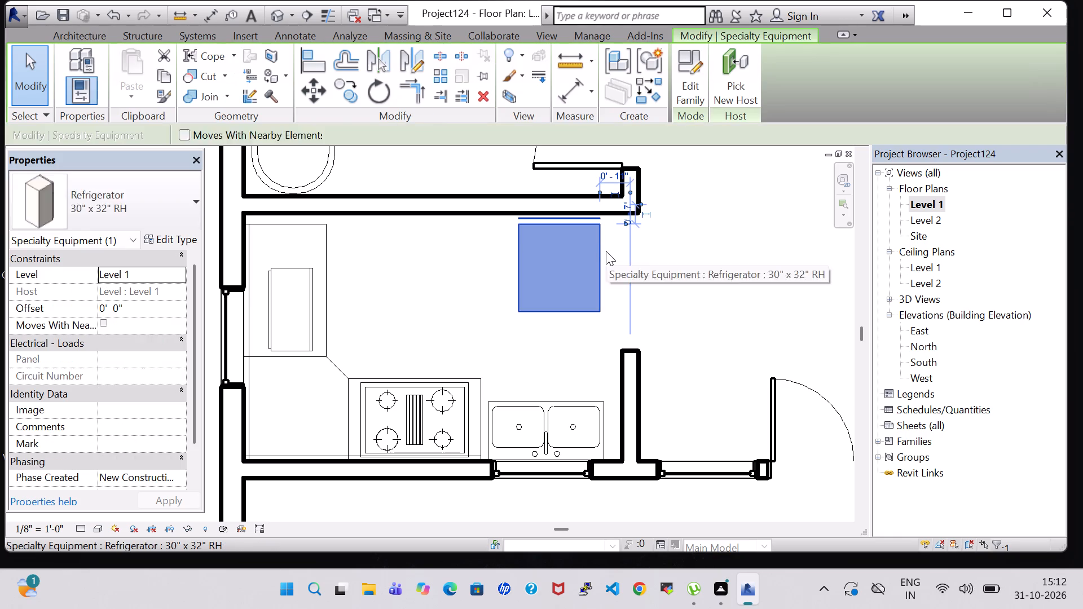
{"action": "left_click", "coordinate": [703, 246]}
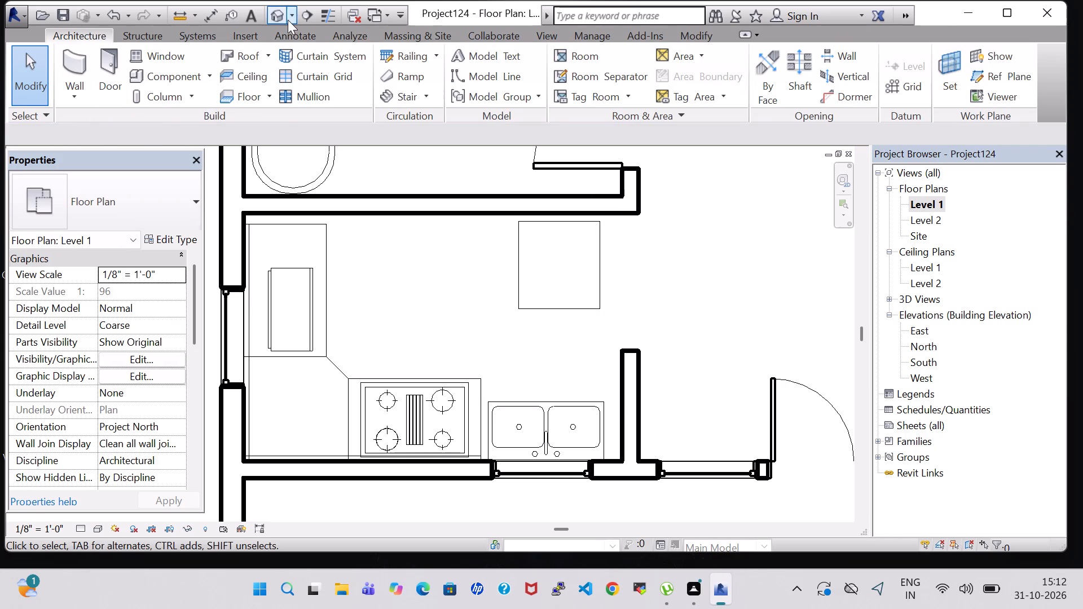
In the 3D view, set the 30" x 32" RH Refrigerator type's material to Carpet (1).
{"action": "left_click", "coordinate": [271, 15]}
{"action": "scroll", "coordinate": [527, 342], "scroll_direction": "down", "scroll_amount": 2}
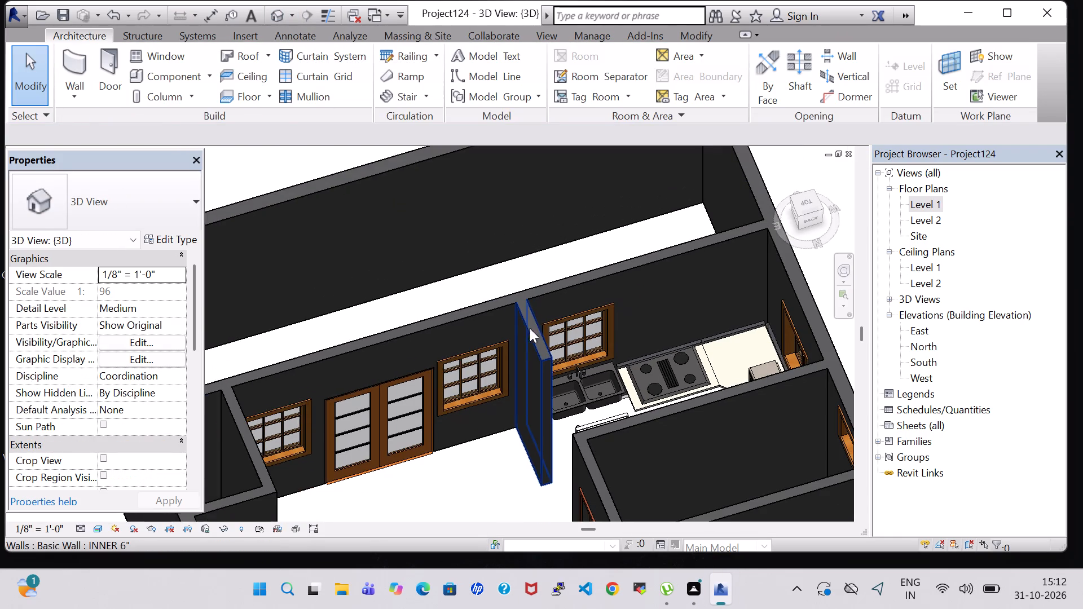
{"action": "middle_click_drag", "start_coordinate": [532, 302], "coordinate": [640, 407], "text": "shift"}
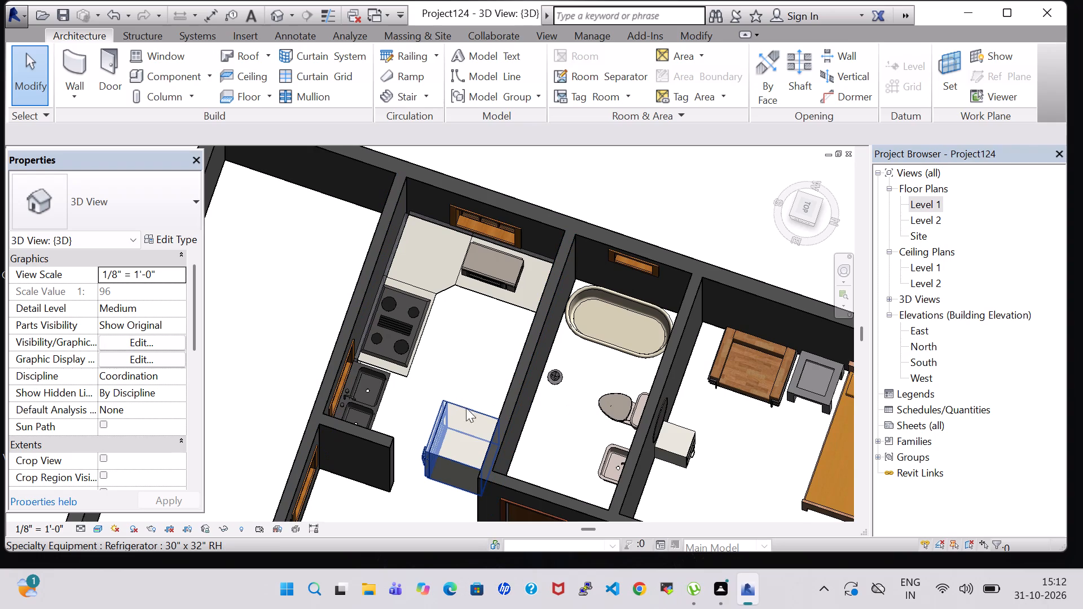
{"action": "left_click", "coordinate": [460, 413]}
{"action": "left_click", "coordinate": [157, 239]}
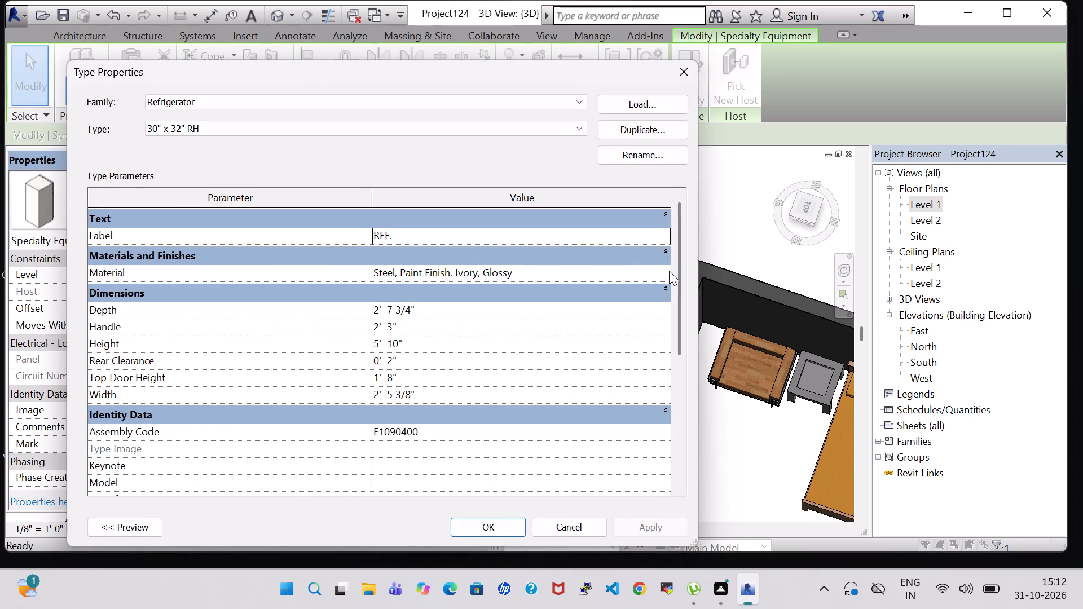
{"action": "left_click", "coordinate": [666, 268]}
{"action": "scroll", "coordinate": [385, 265], "scroll_direction": "up", "scroll_amount": 2}
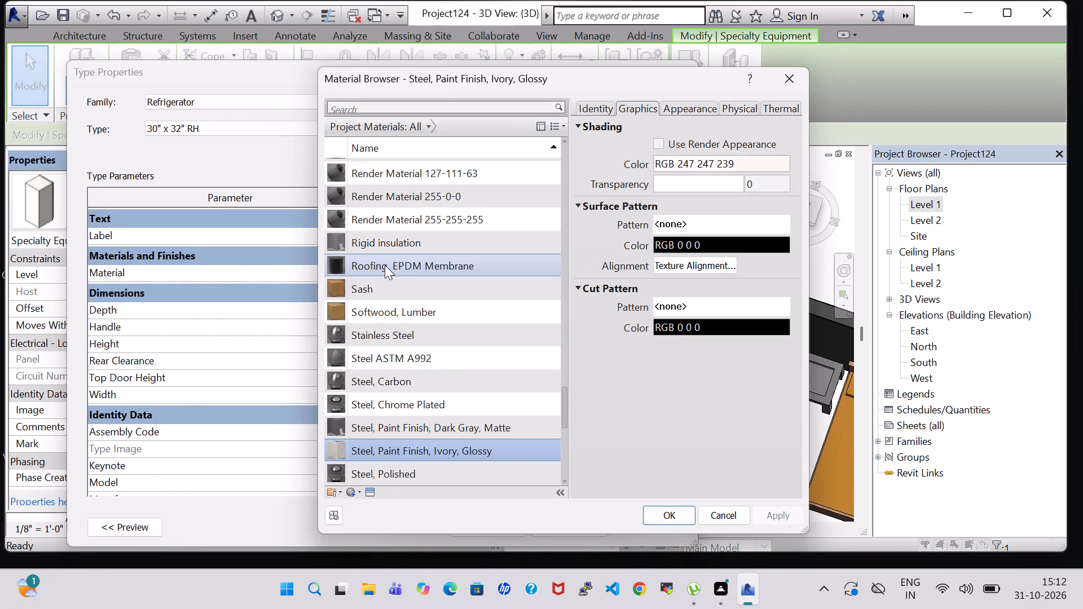
{"action": "scroll", "coordinate": [385, 265], "scroll_direction": "up", "scroll_amount": 11}
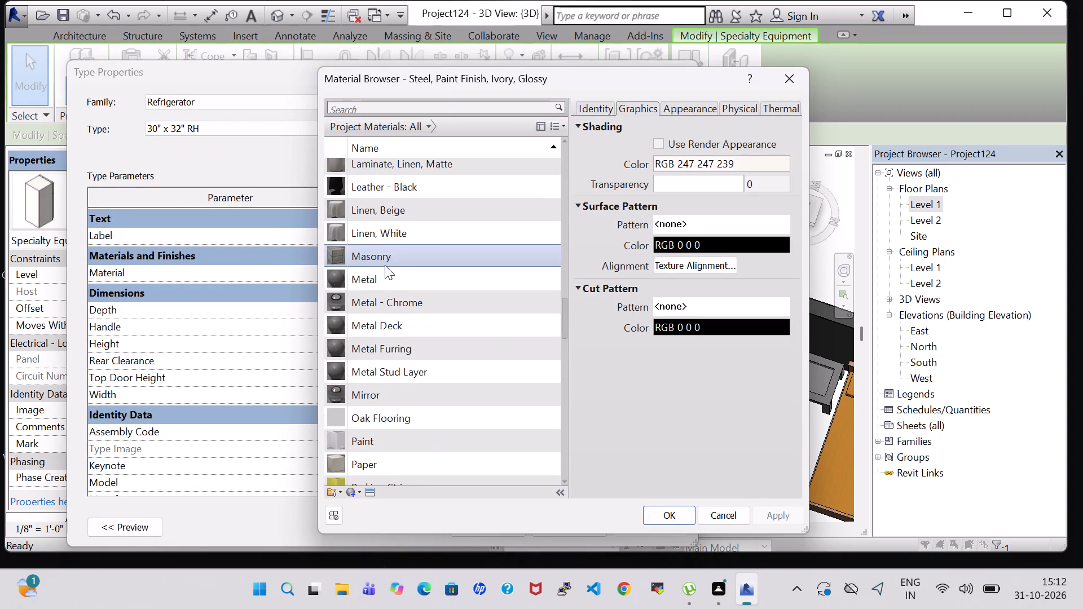
{"action": "scroll", "coordinate": [385, 265], "scroll_direction": "up", "scroll_amount": 2}
{"action": "scroll", "coordinate": [385, 265], "scroll_direction": "down", "scroll_amount": 10}
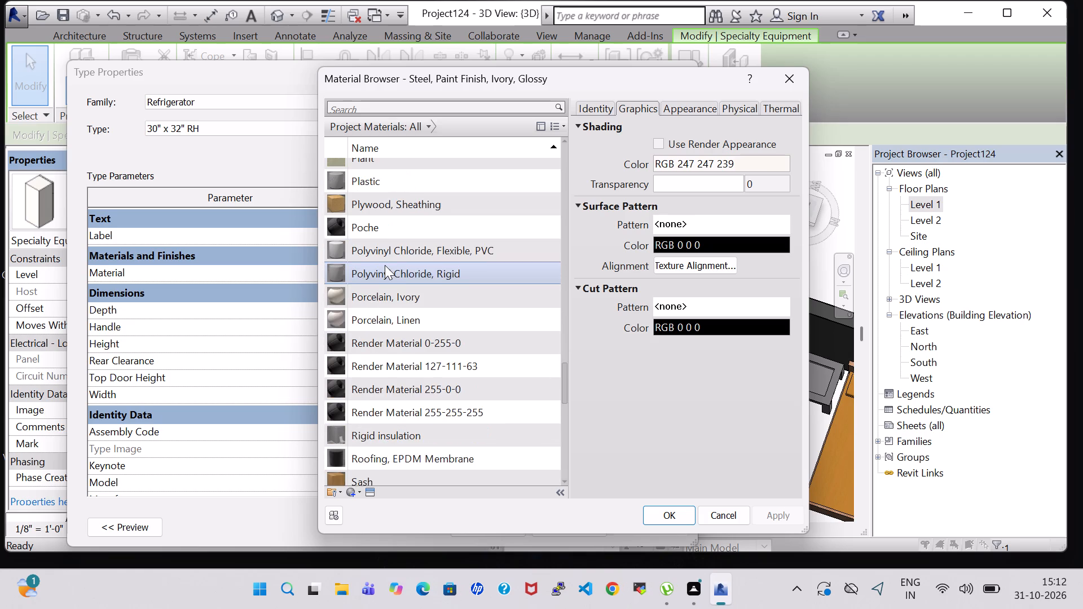
{"action": "scroll", "coordinate": [385, 265], "scroll_direction": "down", "scroll_amount": 8}
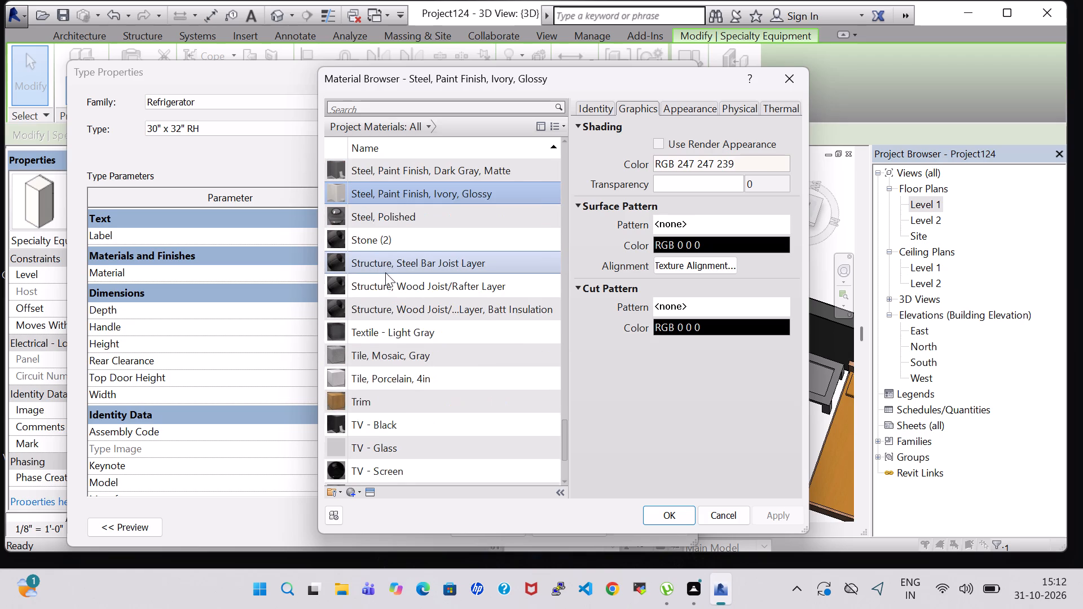
{"action": "scroll", "coordinate": [385, 272], "scroll_direction": "down", "scroll_amount": 2}
{"action": "scroll", "coordinate": [385, 272], "scroll_direction": "up", "scroll_amount": 16}
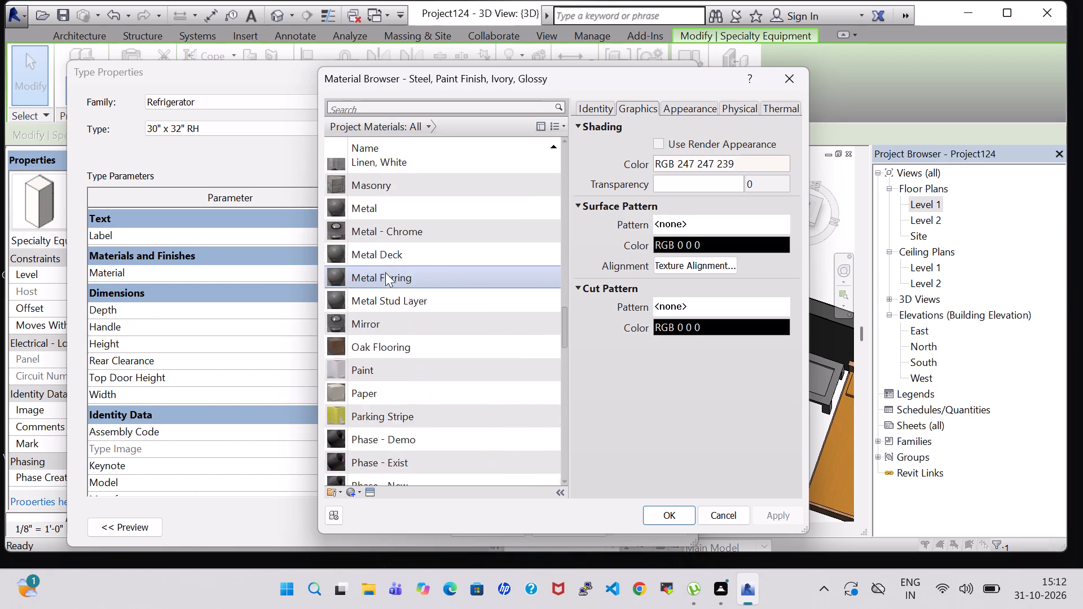
{"action": "scroll", "coordinate": [385, 272], "scroll_direction": "up", "scroll_amount": 14}
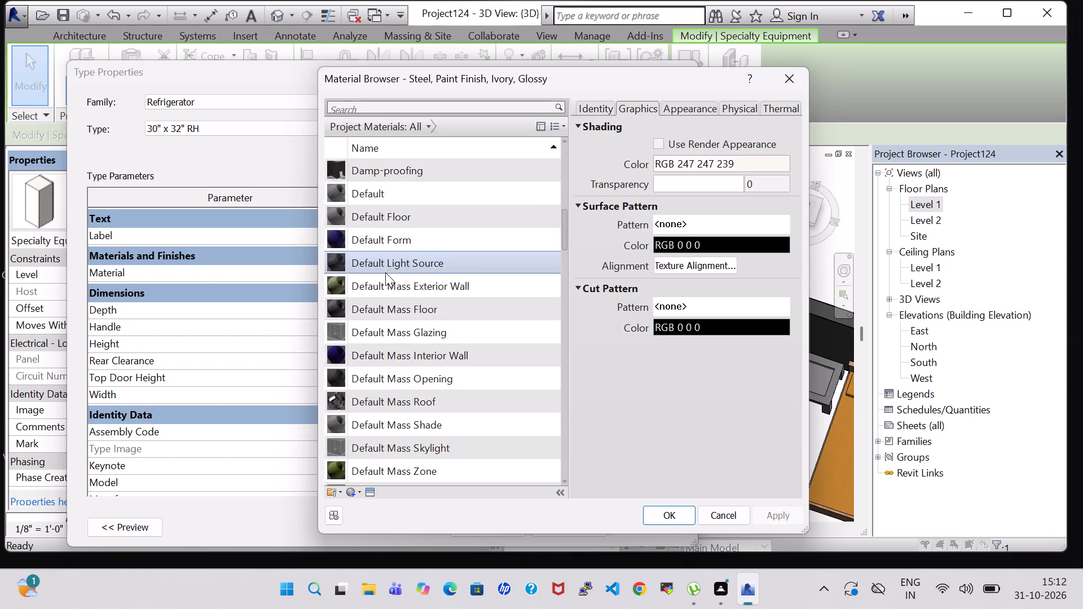
{"action": "scroll", "coordinate": [385, 272], "scroll_direction": "up", "scroll_amount": 5}
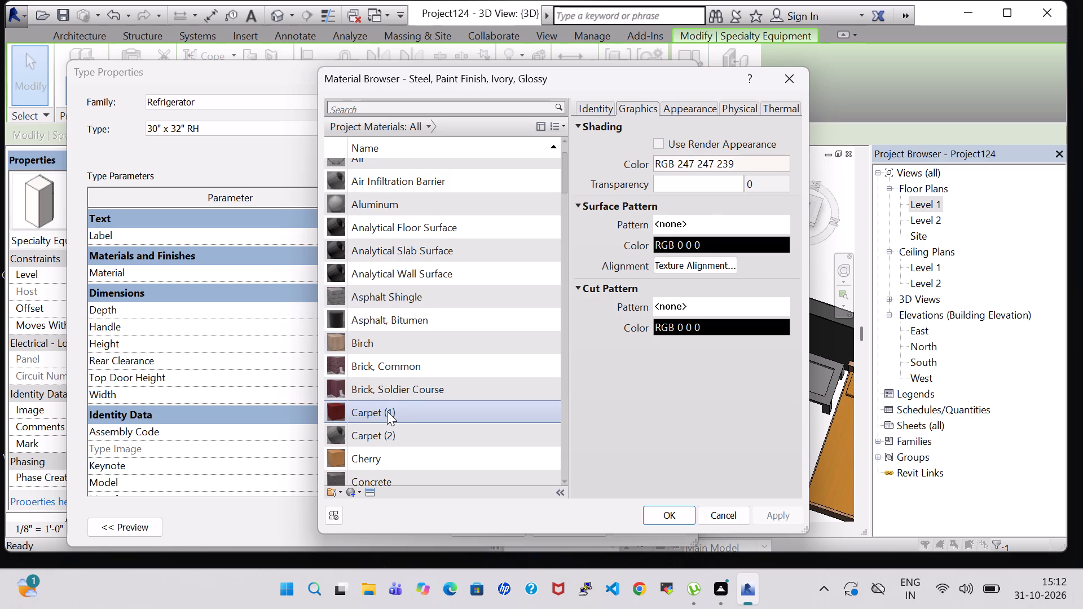
{"action": "left_click", "coordinate": [387, 411]}
{"action": "left_click", "coordinate": [671, 522]}
{"action": "left_click", "coordinate": [491, 520]}
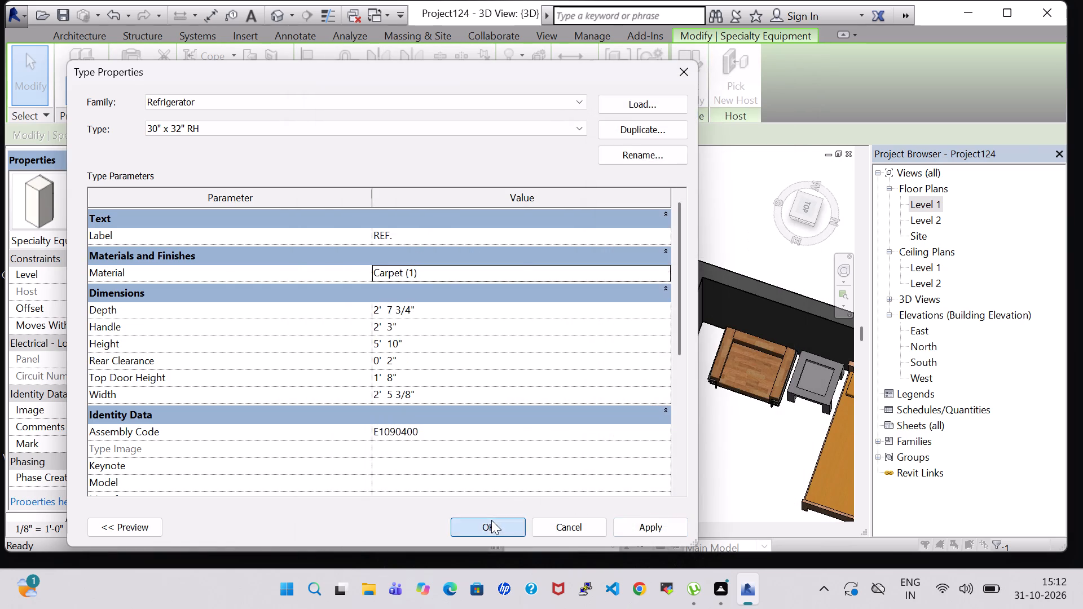
{"action": "double_click", "coordinate": [474, 371]}
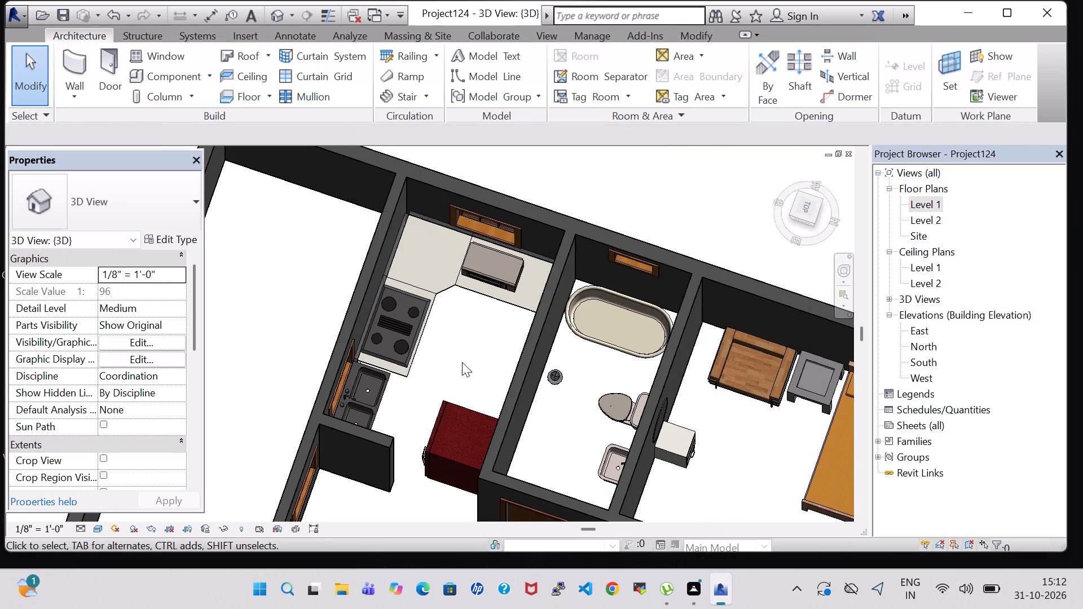
Examine the refrigerator and its placement in the kitchen from several angles in the 3D view.
{"action": "middle_click_drag", "start_coordinate": [453, 352], "coordinate": [537, 391], "text": "shift"}
{"action": "middle_click_drag", "start_coordinate": [481, 430], "coordinate": [541, 302]}
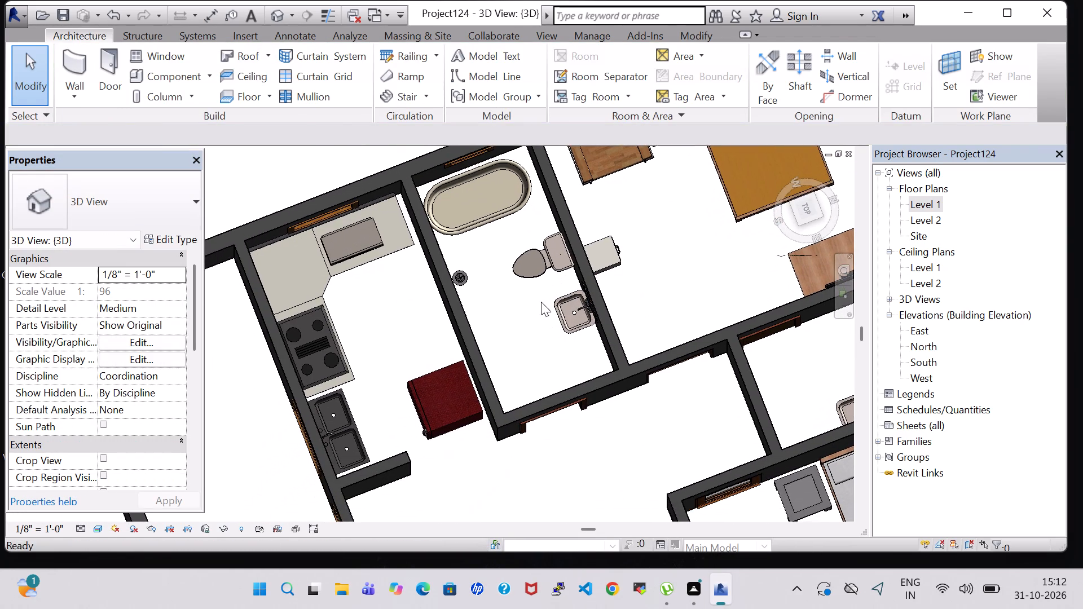
{"action": "middle_click_drag", "start_coordinate": [514, 356], "coordinate": [566, 333], "text": "shift"}
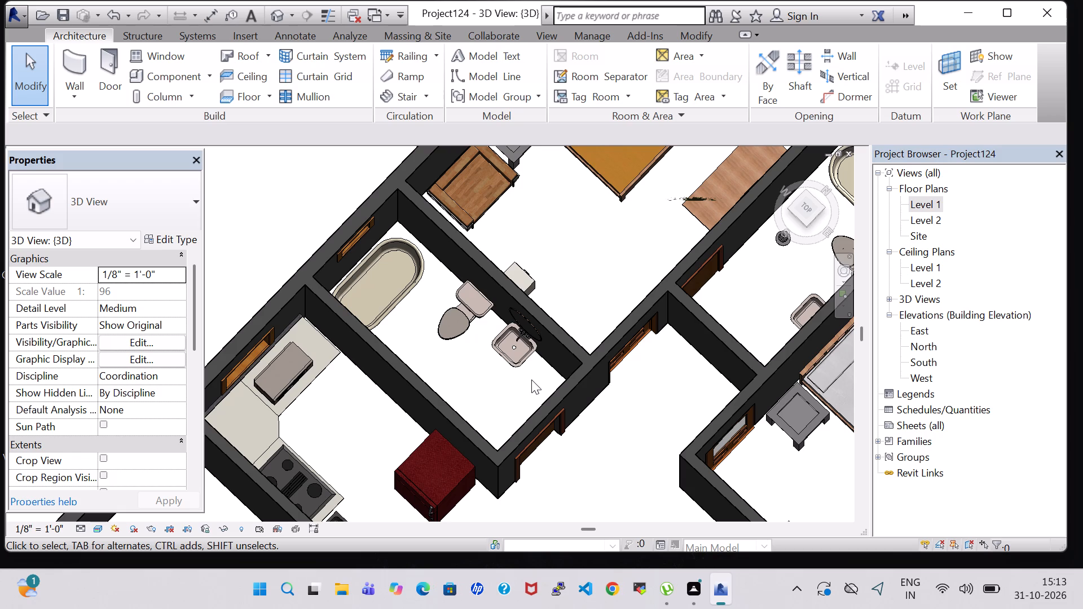
{"action": "left_click", "coordinate": [583, 454]}
{"action": "middle_click_drag", "start_coordinate": [583, 454], "coordinate": [585, 448], "text": "shift"}
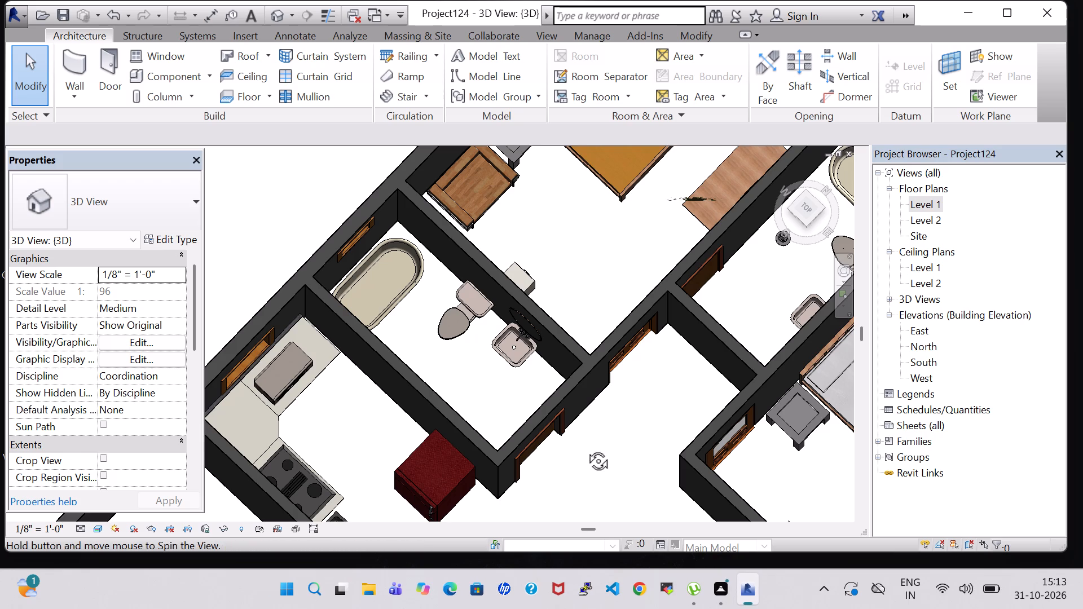
{"action": "middle_click_drag", "start_coordinate": [585, 448], "coordinate": [591, 420], "text": "shift"}
{"action": "scroll", "coordinate": [590, 418], "scroll_direction": "up", "scroll_amount": 2}
{"action": "middle_click_drag", "start_coordinate": [583, 466], "coordinate": [600, 356]}
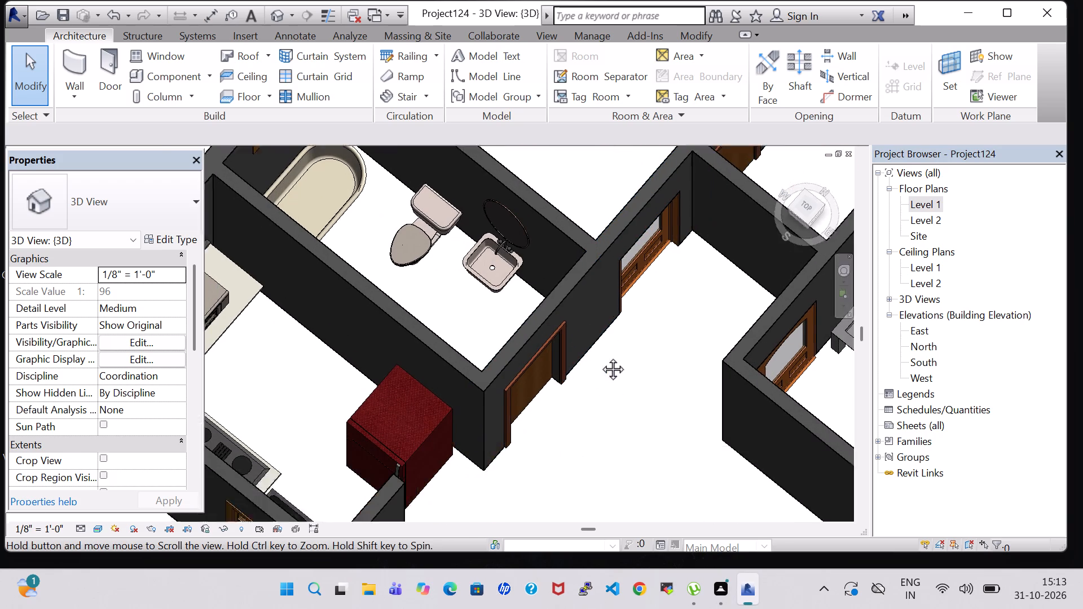
{"action": "middle_click_drag", "start_coordinate": [600, 356], "coordinate": [618, 236]}
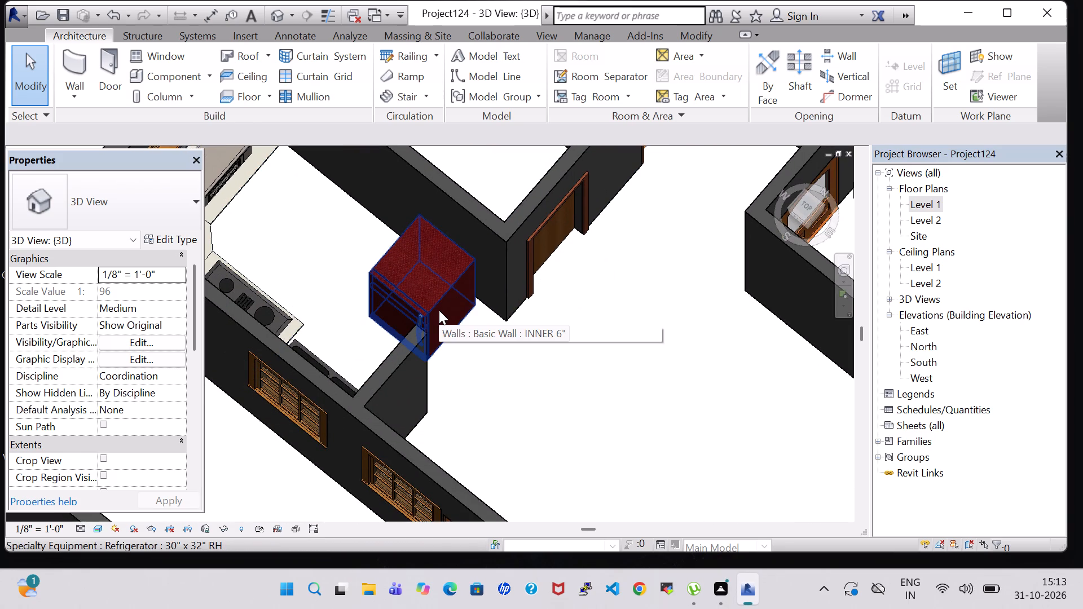
{"action": "middle_click_drag", "start_coordinate": [546, 379], "coordinate": [503, 369], "text": "shift"}
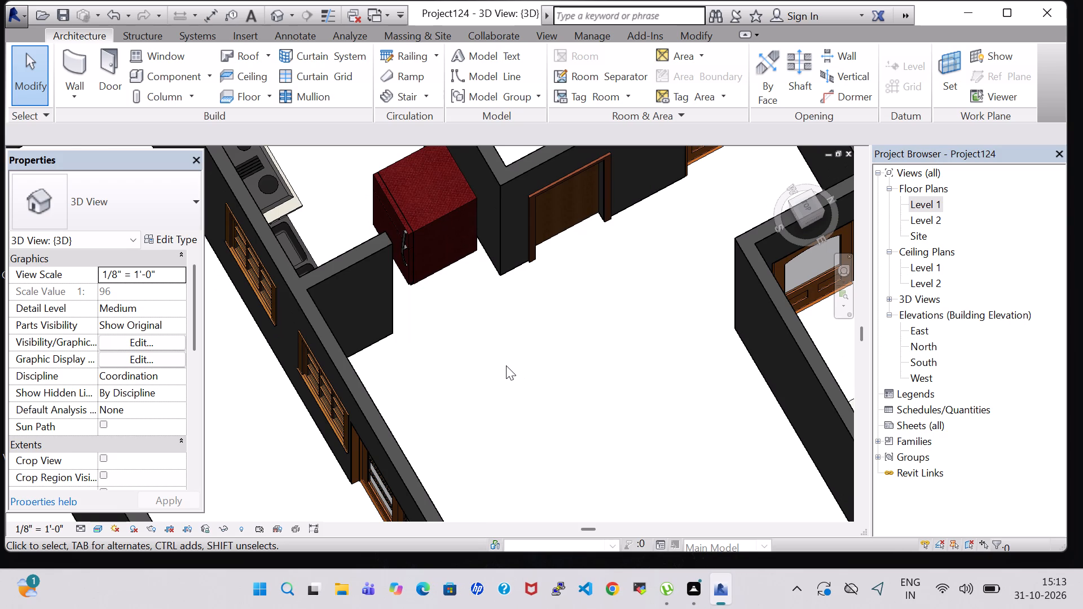
{"action": "scroll", "coordinate": [408, 316], "scroll_direction": "up", "scroll_amount": 3}
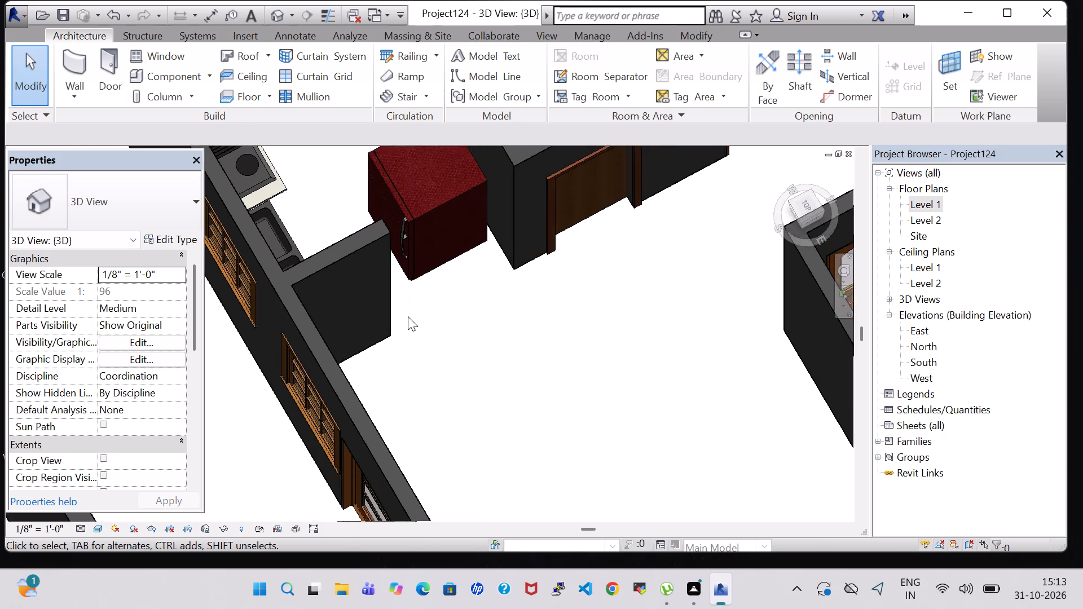
{"action": "scroll", "coordinate": [408, 316], "scroll_direction": "up", "scroll_amount": 2}
{"action": "middle_click_drag", "start_coordinate": [424, 310], "coordinate": [447, 391], "text": "shift"}
{"action": "middle_click_drag", "start_coordinate": [451, 379], "coordinate": [593, 406]}
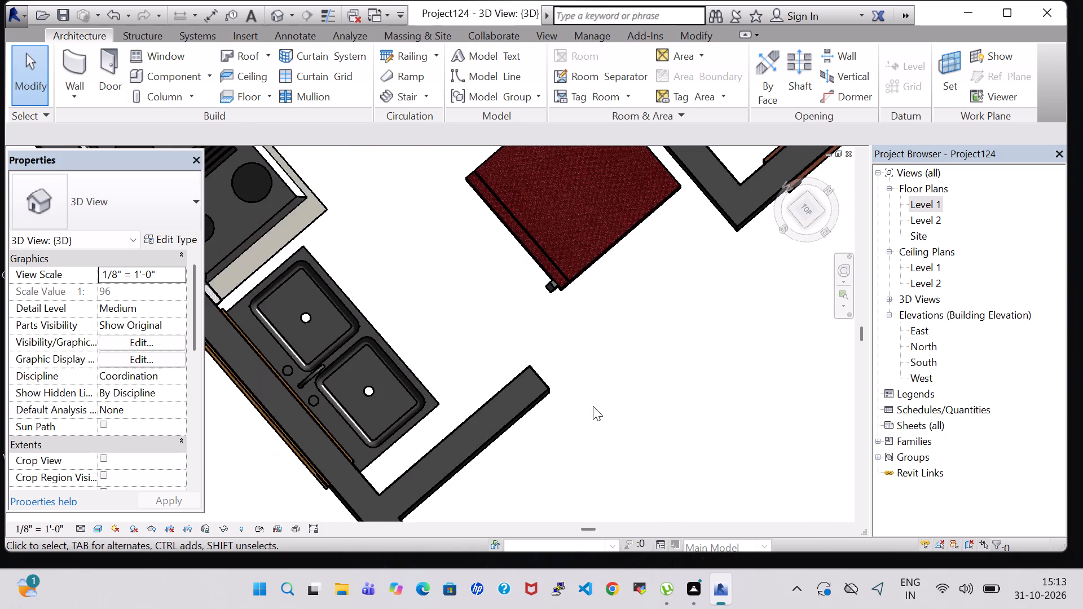
{"action": "middle_click_drag", "start_coordinate": [593, 406], "coordinate": [634, 327], "text": "shift"}
{"action": "middle_click_drag", "start_coordinate": [853, 469], "coordinate": [825, 363]}
{"action": "middle_click_drag", "start_coordinate": [661, 357], "coordinate": [699, 345]}
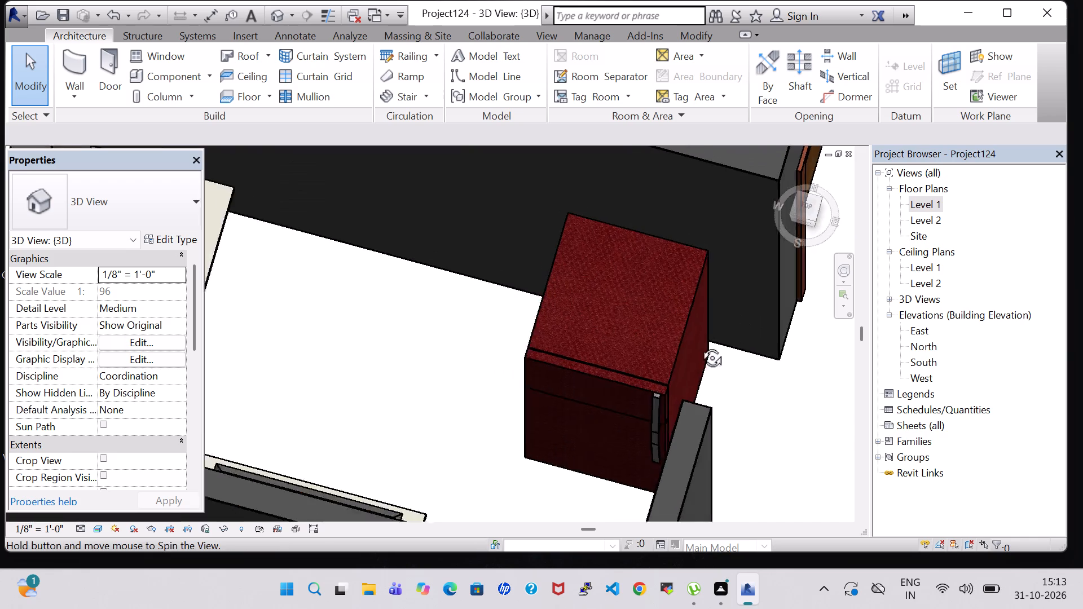
{"action": "middle_click_drag", "start_coordinate": [699, 345], "coordinate": [700, 345]}
{"action": "scroll", "coordinate": [657, 339], "scroll_direction": "up", "scroll_amount": 1}
{"action": "scroll", "coordinate": [776, 360], "scroll_direction": "down", "scroll_amount": 5}
{"action": "middle_click_drag", "start_coordinate": [776, 360], "coordinate": [668, 422], "text": "shift"}
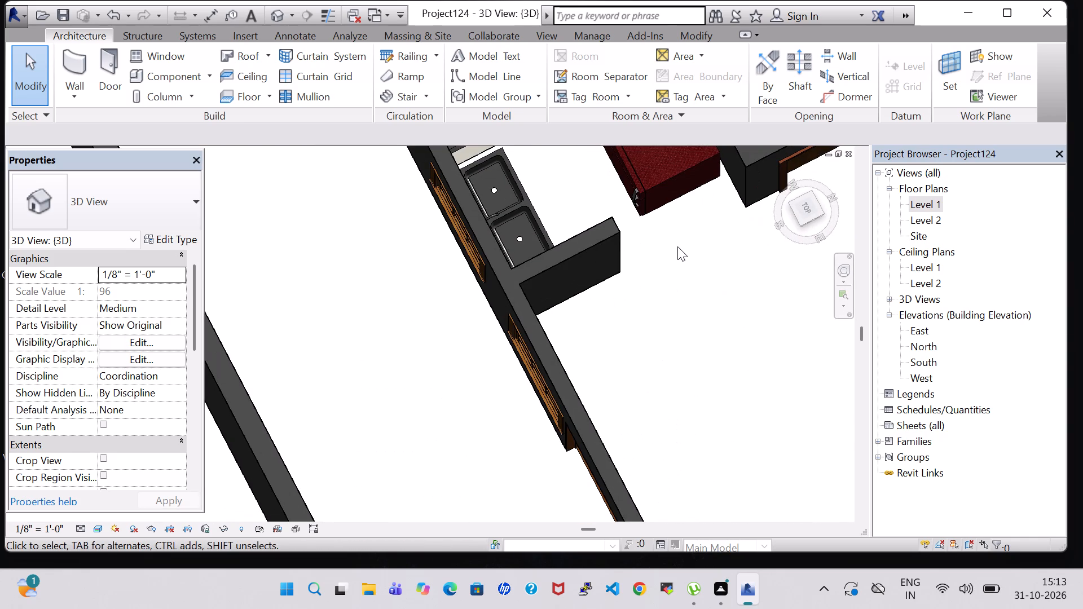
{"action": "middle_click_drag", "start_coordinate": [677, 246], "coordinate": [653, 360]}
{"action": "scroll", "coordinate": [653, 360], "scroll_direction": "down", "scroll_amount": 1}
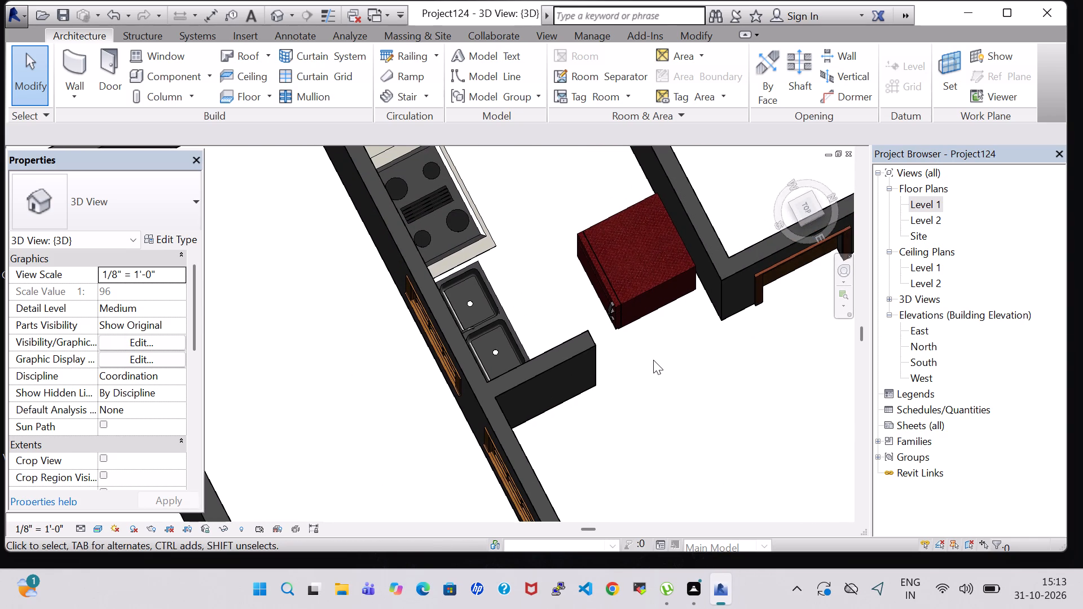
{"action": "scroll", "coordinate": [653, 360], "scroll_direction": "down", "scroll_amount": 2}
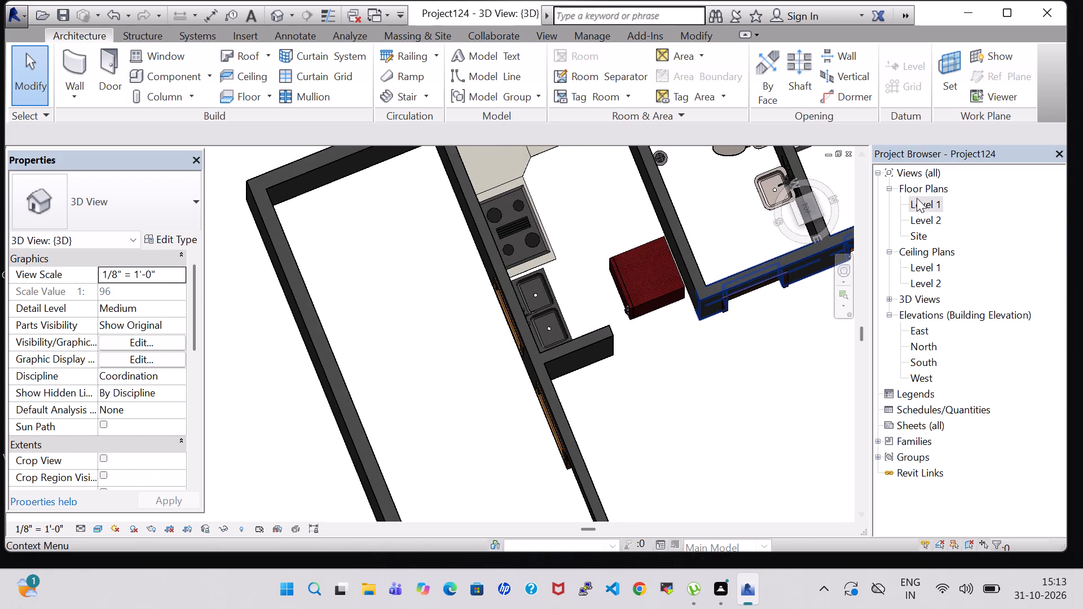
On the Level 1 floor plan, place a tagged room in the kitchen and name it KITCHEN.
{"action": "double_click", "coordinate": [921, 198]}
{"action": "scroll", "coordinate": [430, 222], "scroll_direction": "down", "scroll_amount": 5}
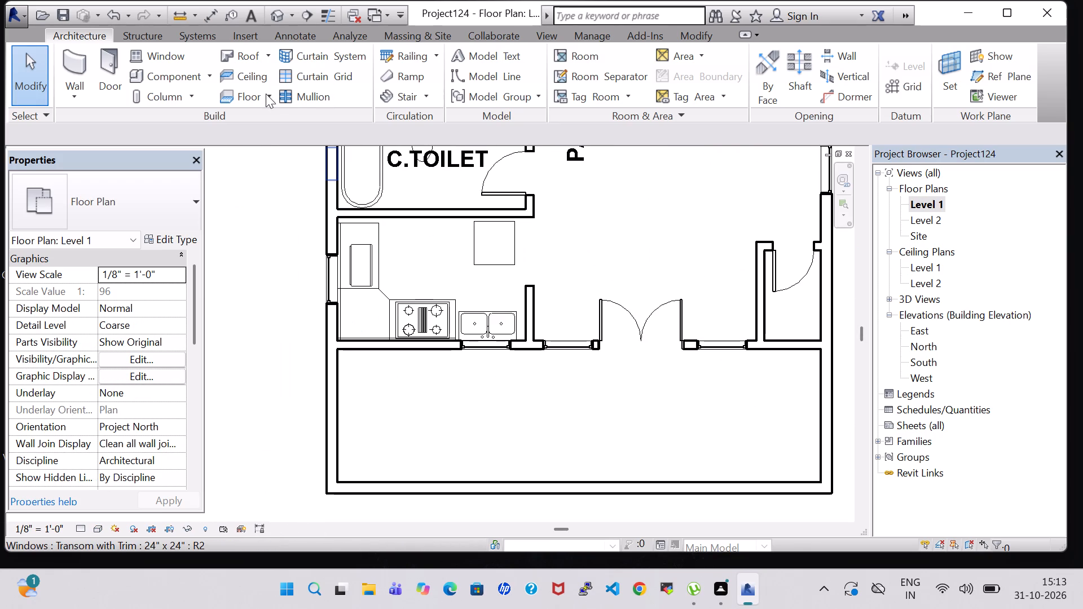
{"action": "left_click", "coordinate": [585, 61]}
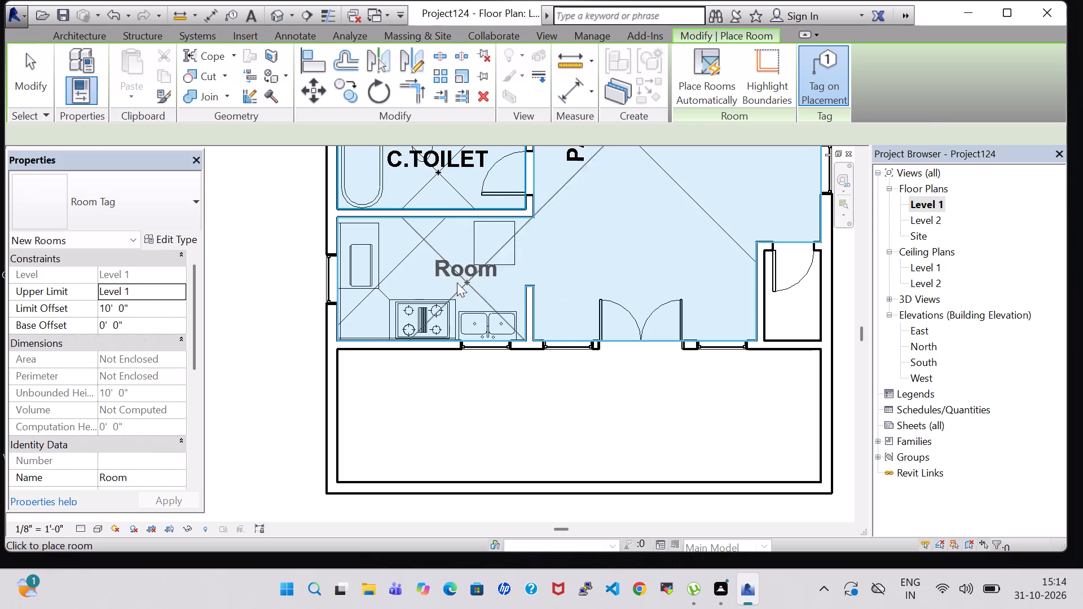
{"action": "left_click", "coordinate": [442, 276]}
{"action": "left_click", "coordinate": [917, 529]}
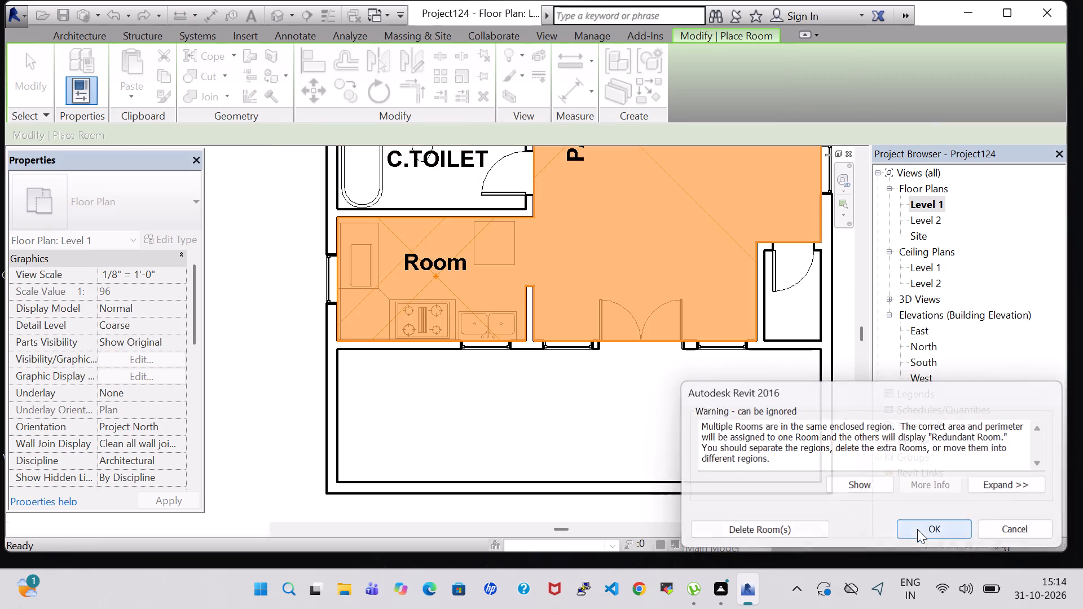
{"action": "key", "text": "Escape"}
{"action": "key", "text": "Escape"}
{"action": "double_click", "coordinate": [451, 266]}
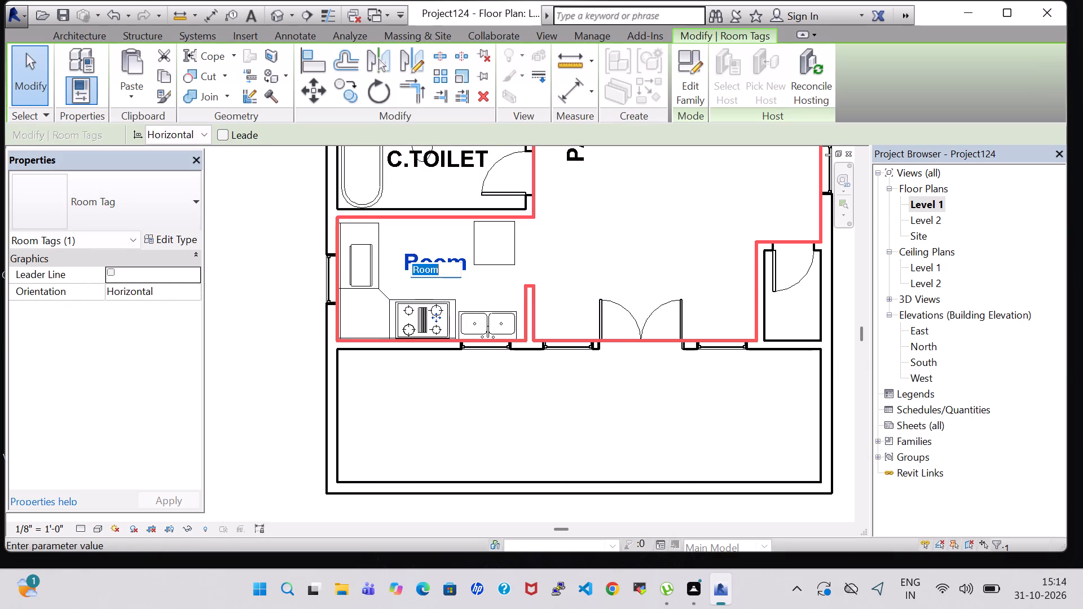
{"action": "key", "text": "BackSpace"}
{"action": "type", "text": "KITCHEN"}
{"action": "key", "text": "Return"}
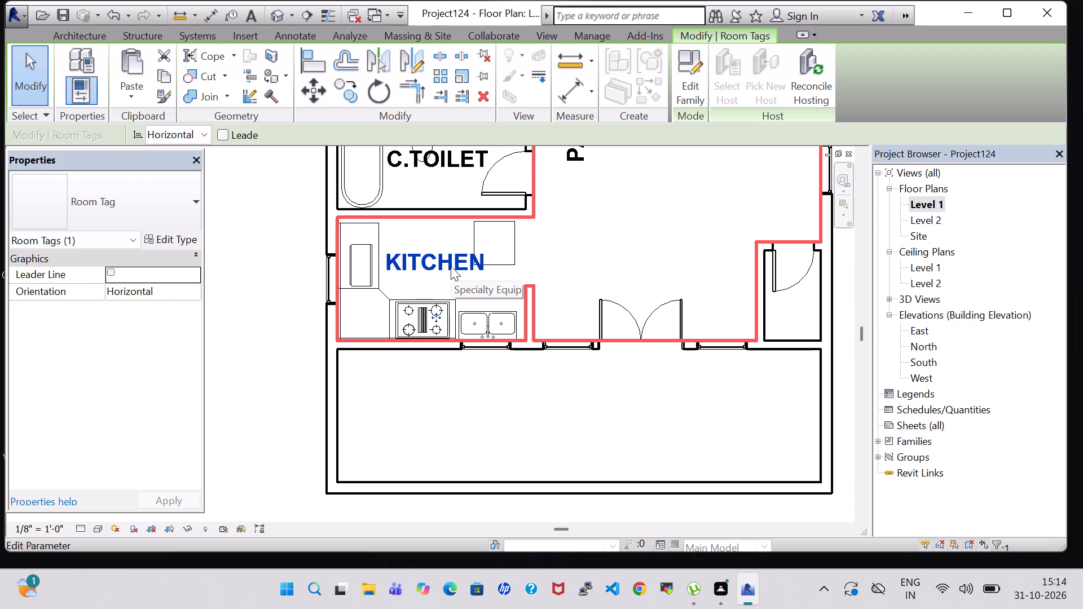
Nudge the KITCHEN room tag south so it sits clear of the refrigerator.
{"action": "left_click", "coordinate": [676, 239]}
{"action": "left_click", "coordinate": [438, 253]}
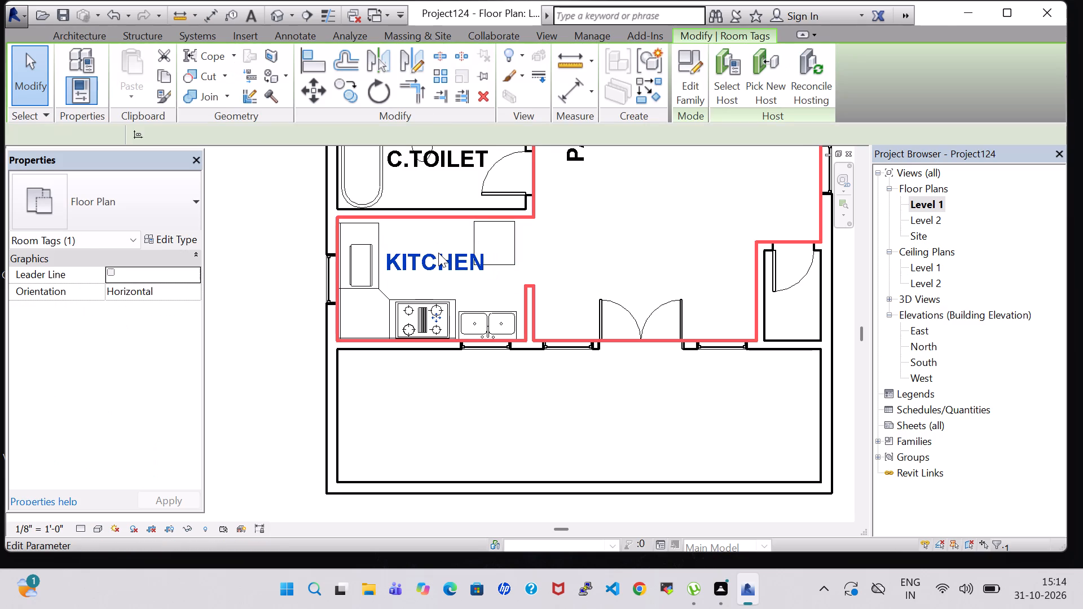
{"action": "key", "text": "Down"}
{"action": "key", "text": "Down"}
{"action": "key", "text": "Down"}
{"action": "key", "text": "Down"}
{"action": "left_click", "coordinate": [690, 241]}
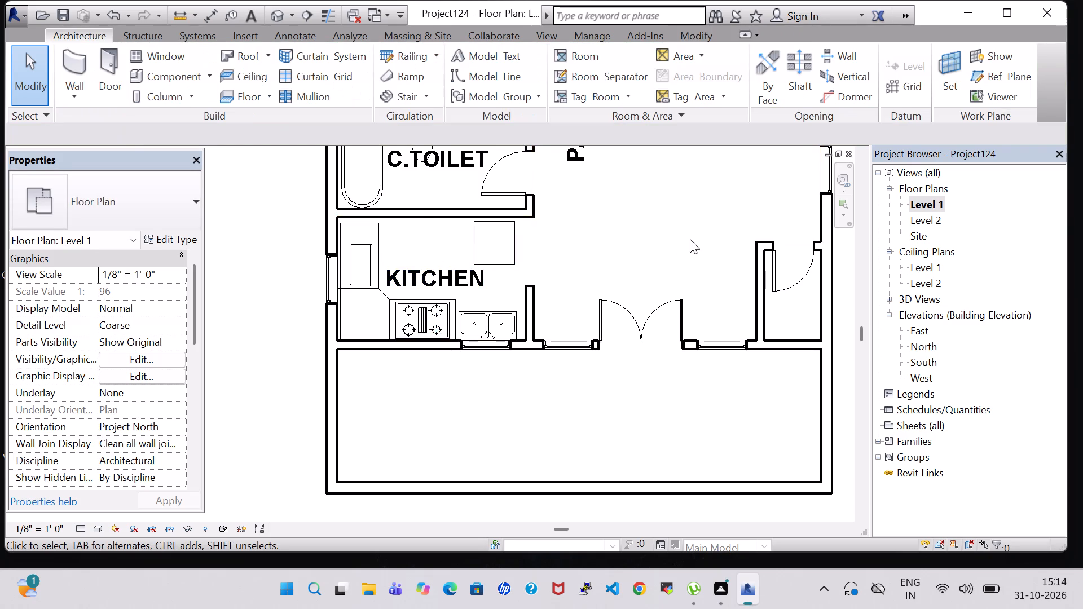
{"action": "scroll", "coordinate": [690, 239], "scroll_direction": "down", "scroll_amount": 4}
{"action": "middle_click_drag", "start_coordinate": [688, 233], "coordinate": [526, 303]}
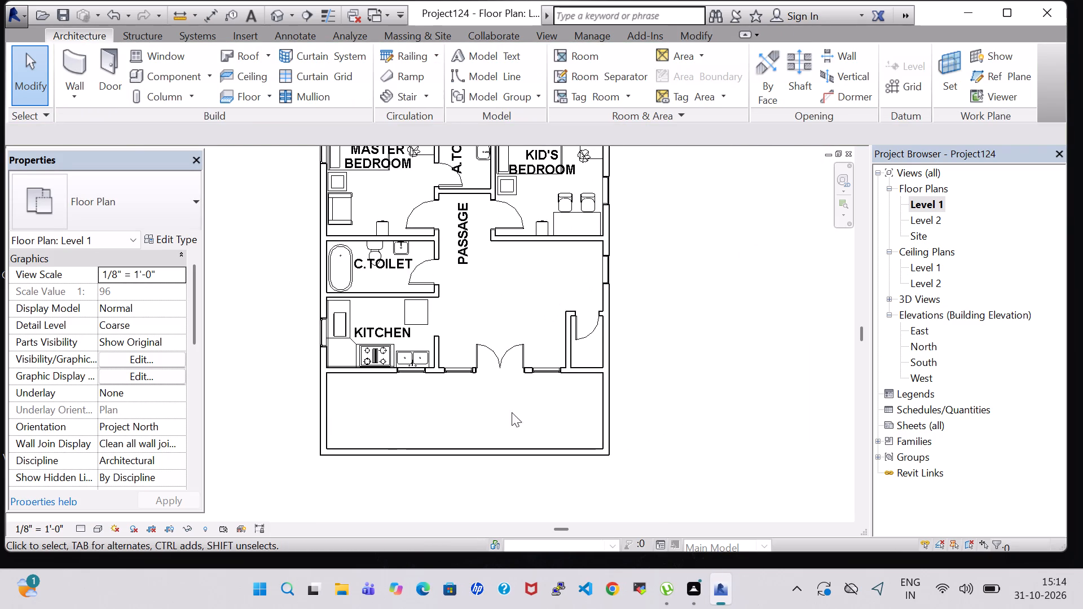
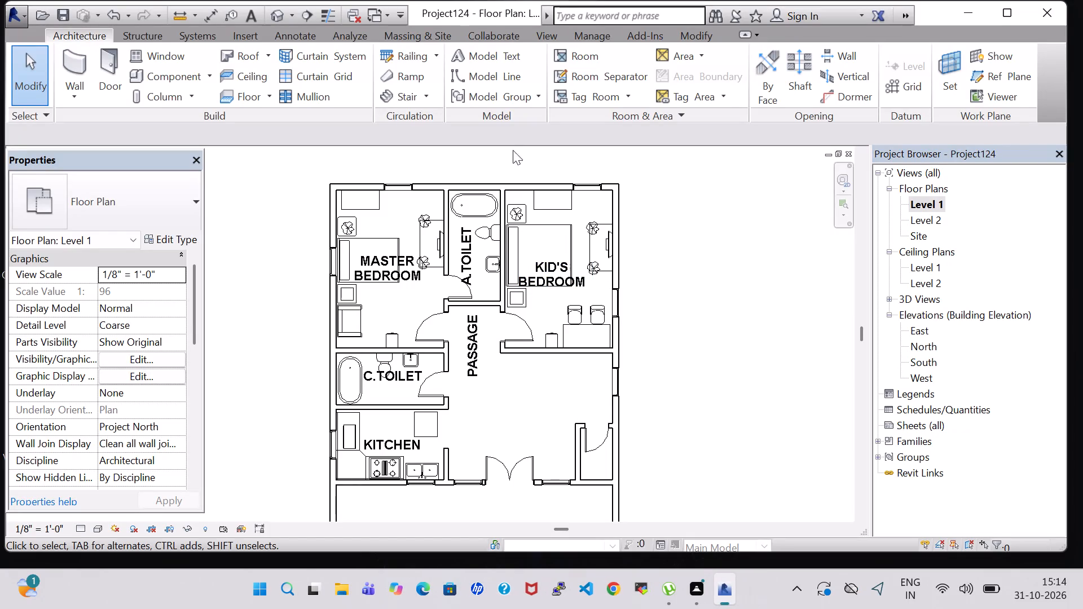
Place a room at the east side of the open hall, beside the window, and name it FOYER.
{"action": "left_click", "coordinate": [587, 49]}
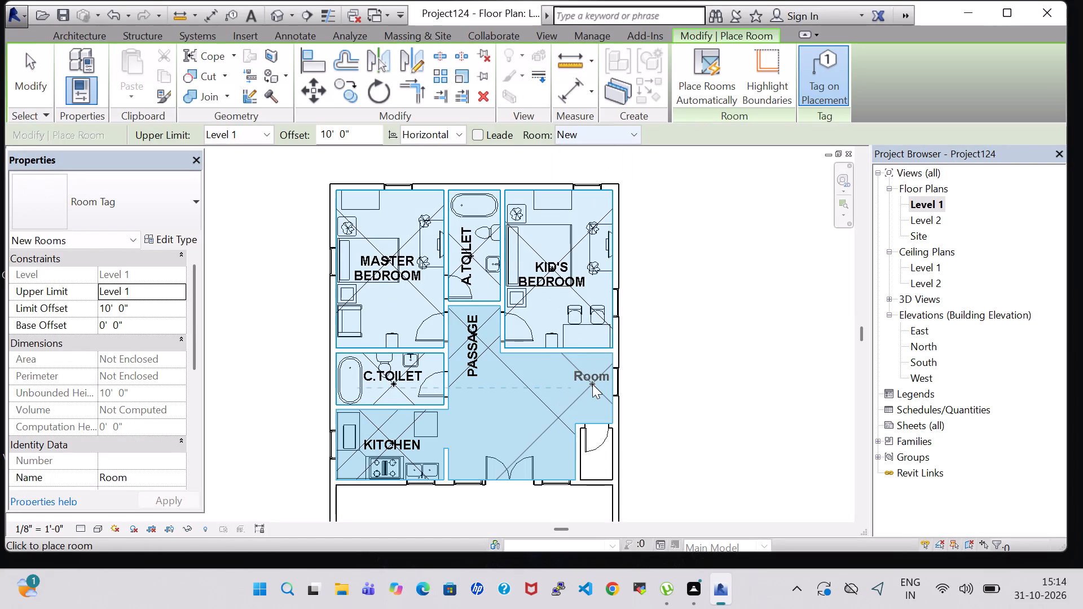
{"action": "left_click", "coordinate": [589, 384]}
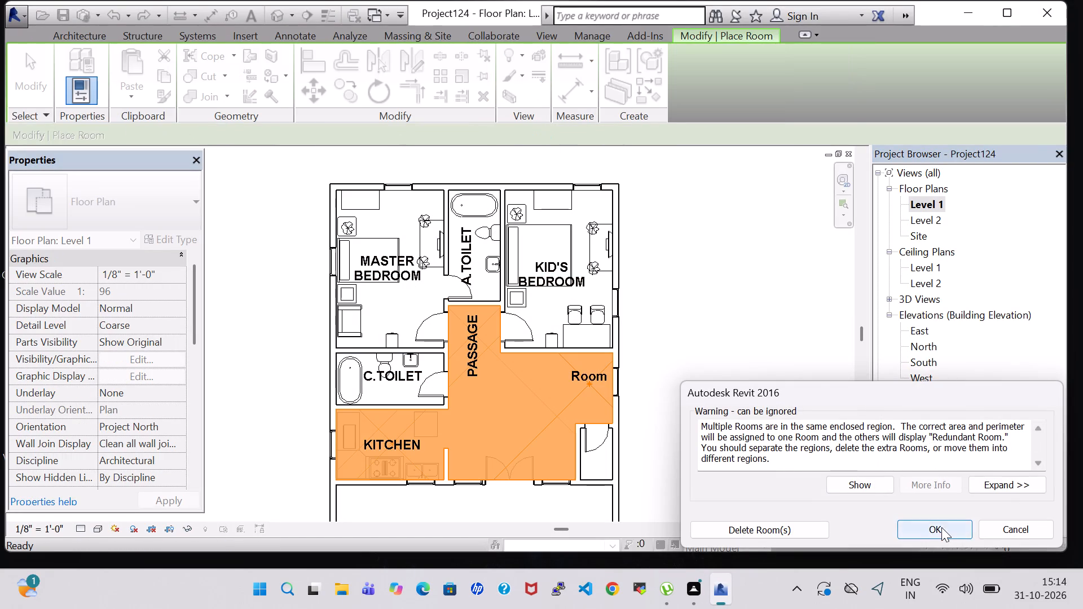
{"action": "left_click", "coordinate": [941, 527]}
{"action": "key", "text": "Escape"}
{"action": "key", "text": "Escape"}
{"action": "double_click", "coordinate": [579, 369]}
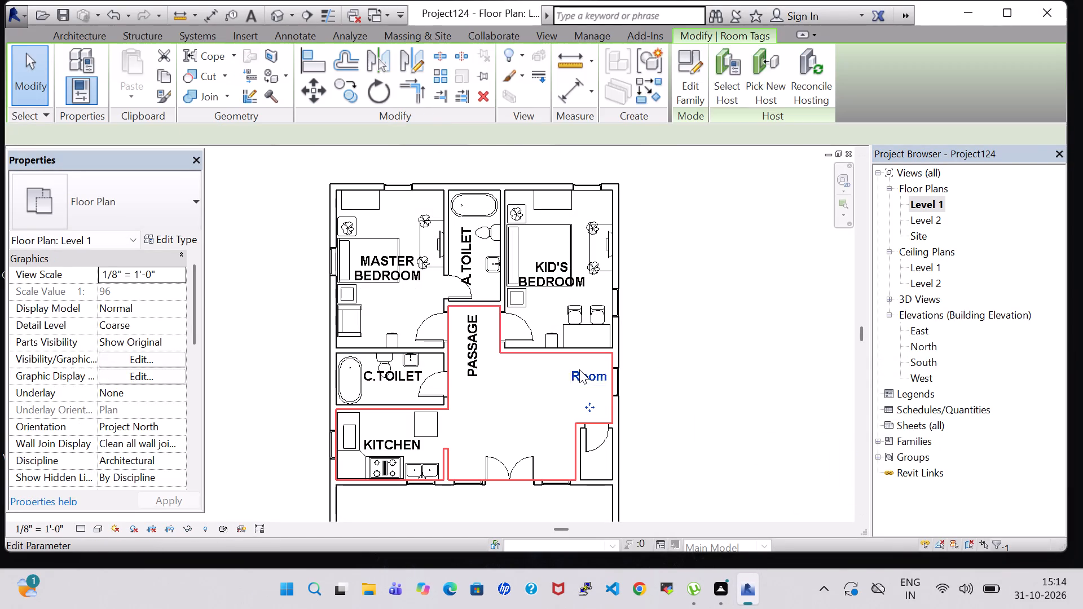
{"action": "key", "text": "BackSpace"}
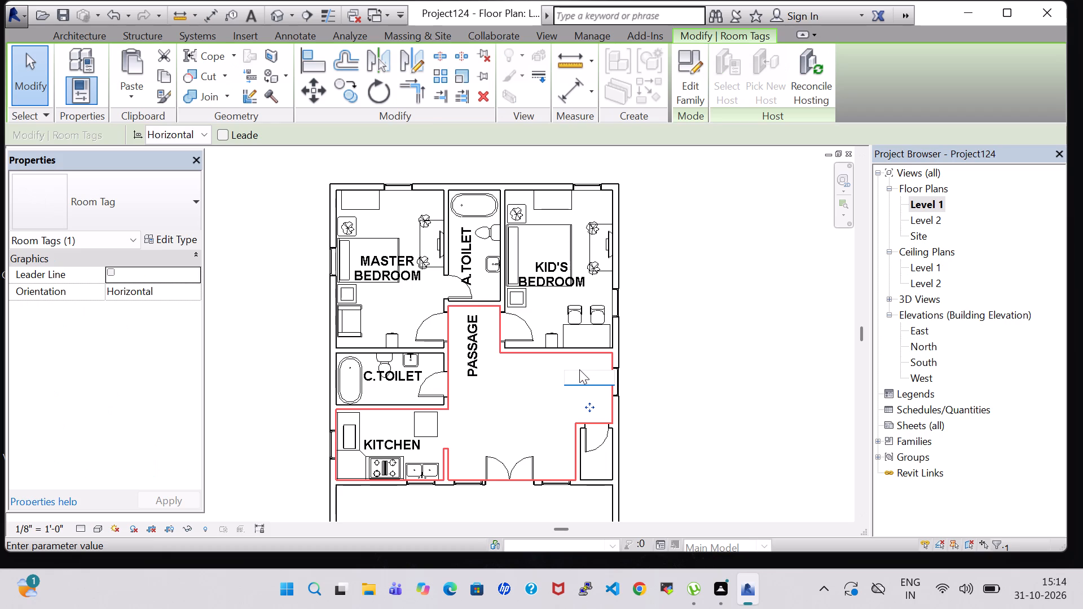
{"action": "type", "text": "FO"}
{"action": "type", "text": "YER"}
{"action": "key", "text": "Return"}
{"action": "key", "text": "Left"}
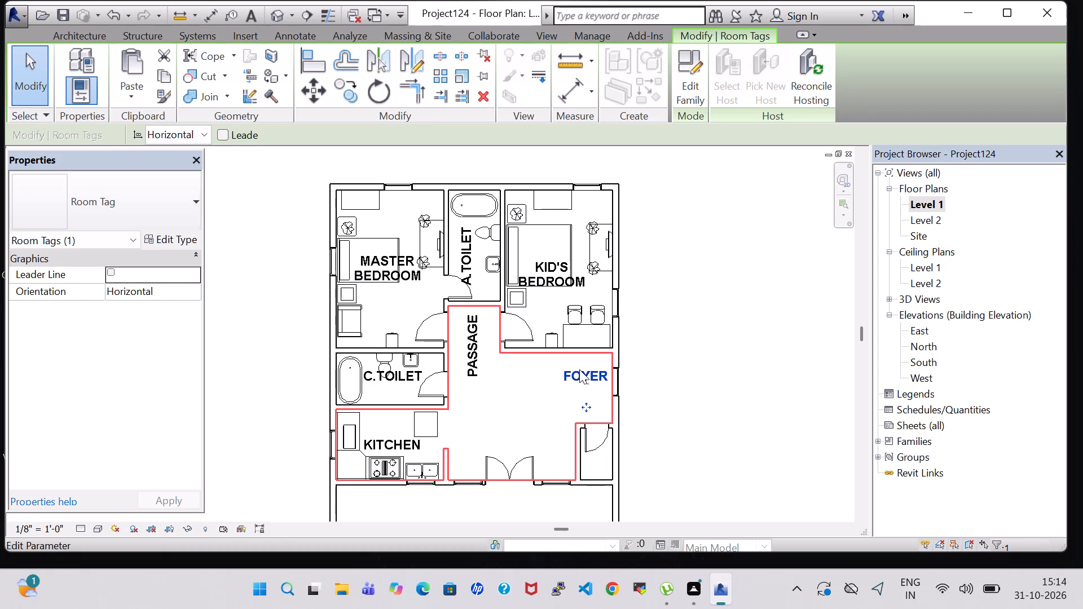
{"action": "left_click", "coordinate": [686, 355]}
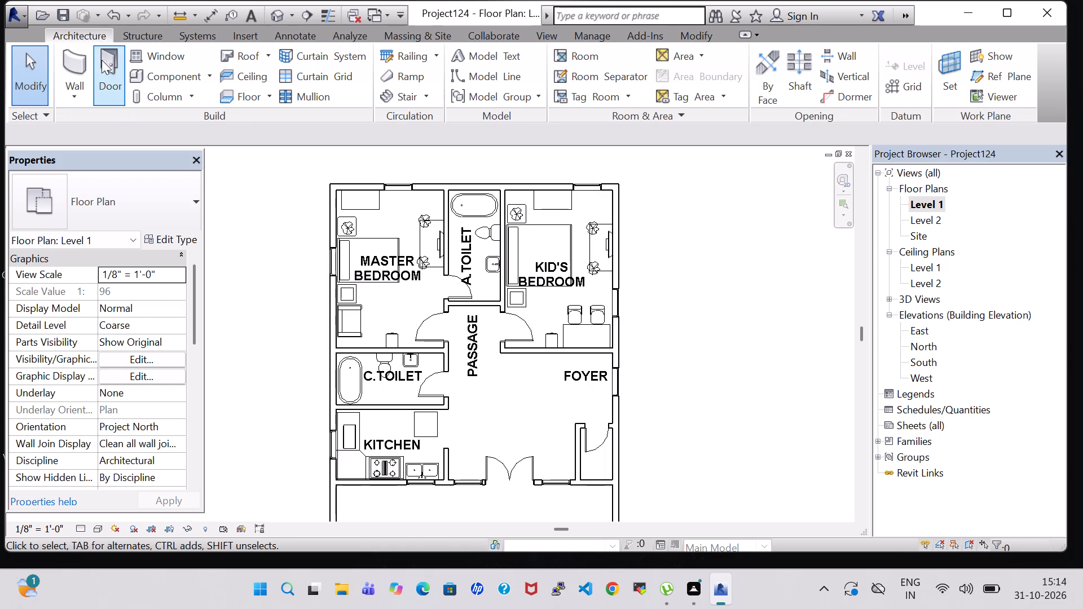
Load the Shelving family from the Storage folder of the Furniture library as a component.
{"action": "left_click", "coordinate": [153, 68]}
{"action": "left_click", "coordinate": [681, 68]}
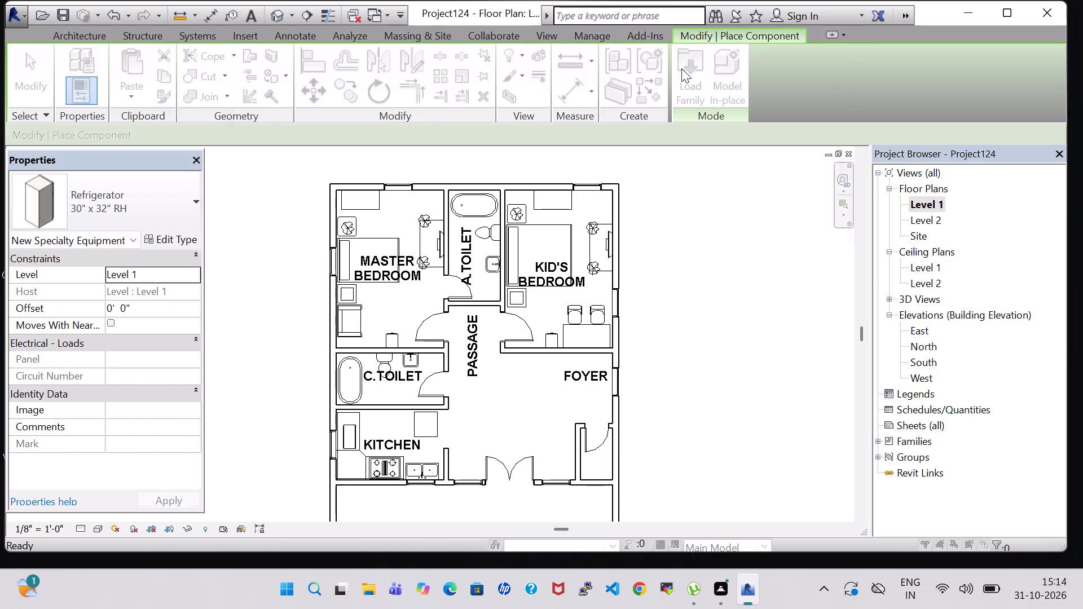
{"action": "scroll", "coordinate": [606, 375], "scroll_direction": "down", "scroll_amount": 2}
{"action": "scroll", "coordinate": [708, 230], "scroll_direction": "up", "scroll_amount": 1}
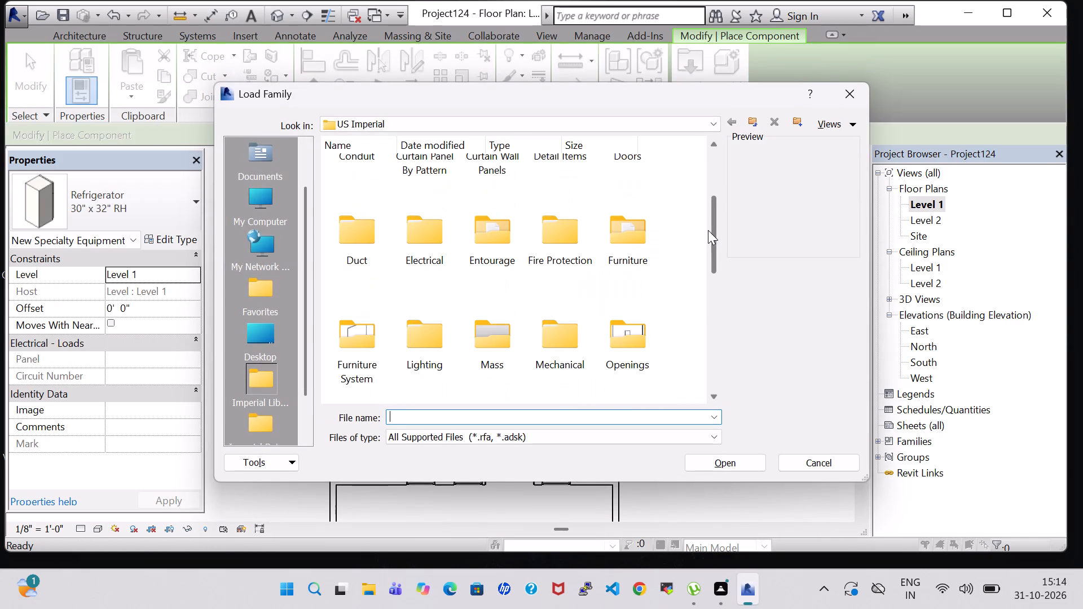
{"action": "double_click", "coordinate": [639, 253]}
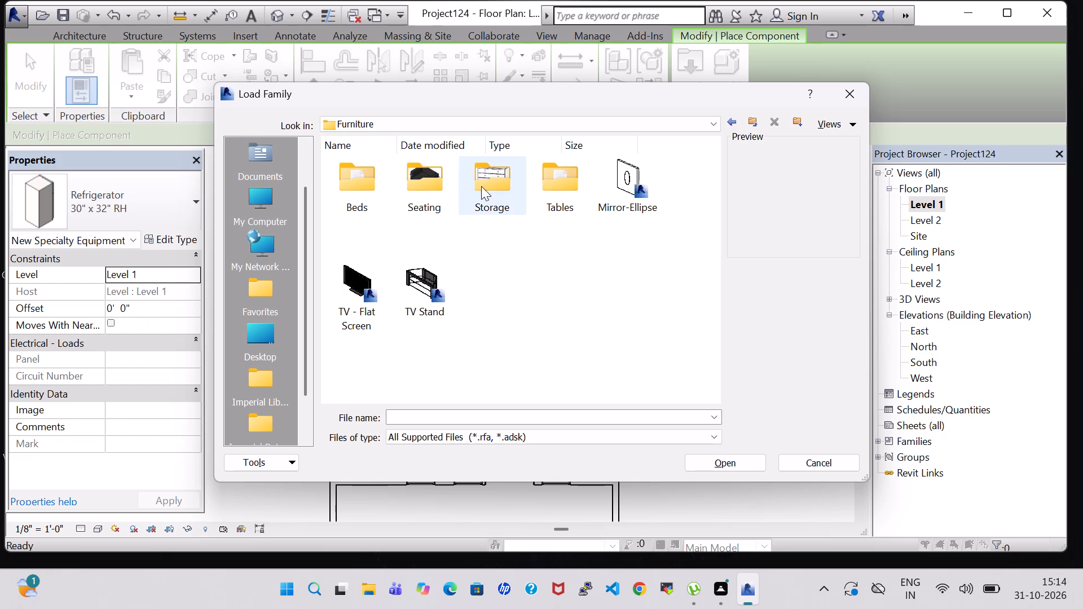
{"action": "double_click", "coordinate": [487, 187]}
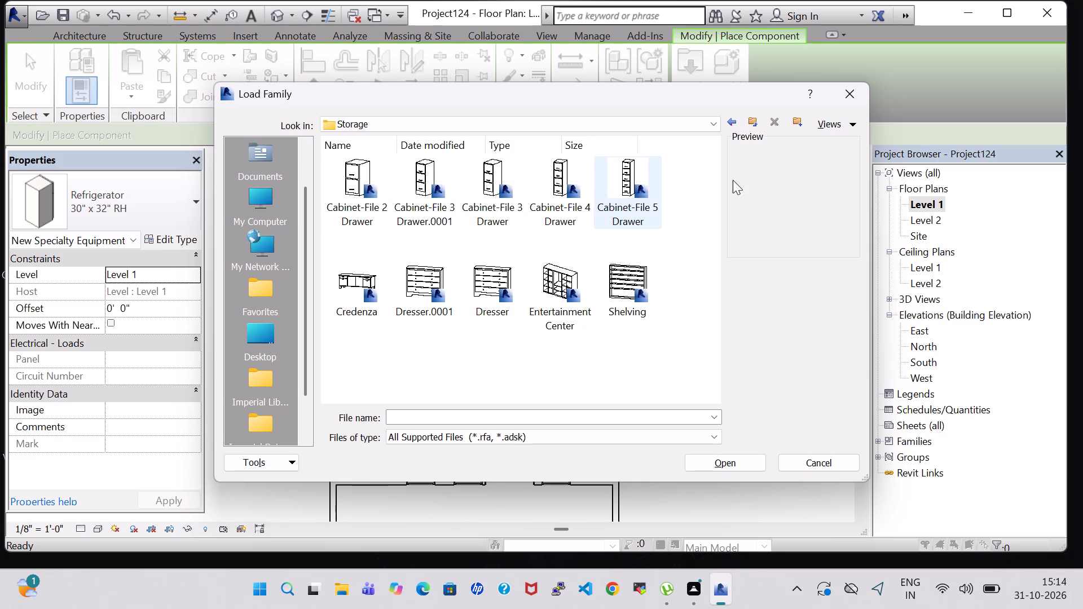
{"action": "left_click", "coordinate": [625, 286]}
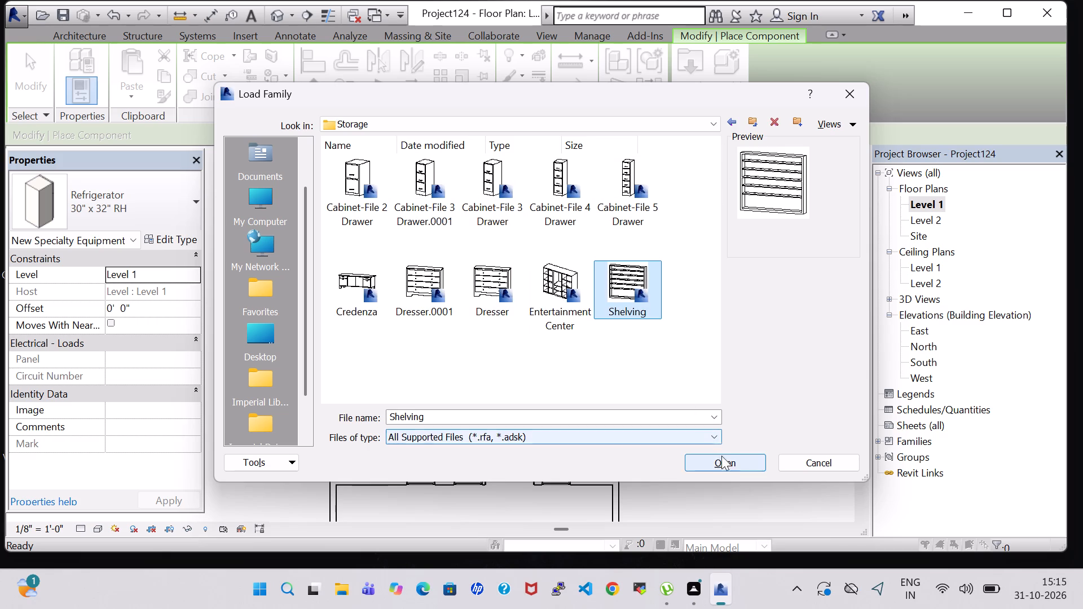
{"action": "left_click", "coordinate": [724, 461]}
Place a 36" x 10" x 72" shelving unit horizontally in the small room below the foyer, about 4'-4" from its door wall.
{"action": "scroll", "coordinate": [589, 462], "scroll_direction": "up", "scroll_amount": 7}
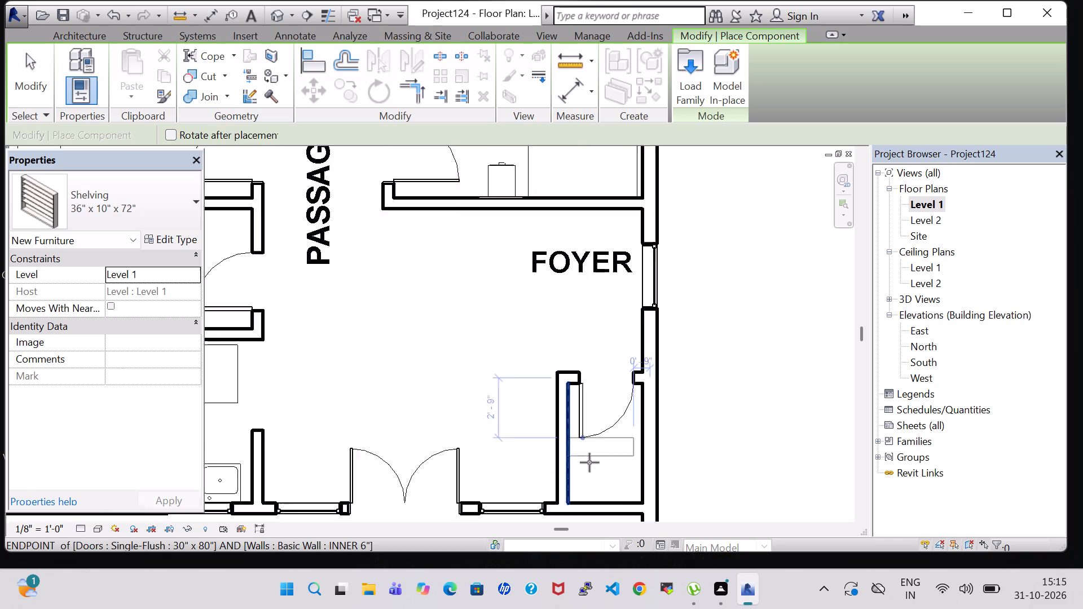
{"action": "scroll", "coordinate": [589, 462], "scroll_direction": "up", "scroll_amount": 1}
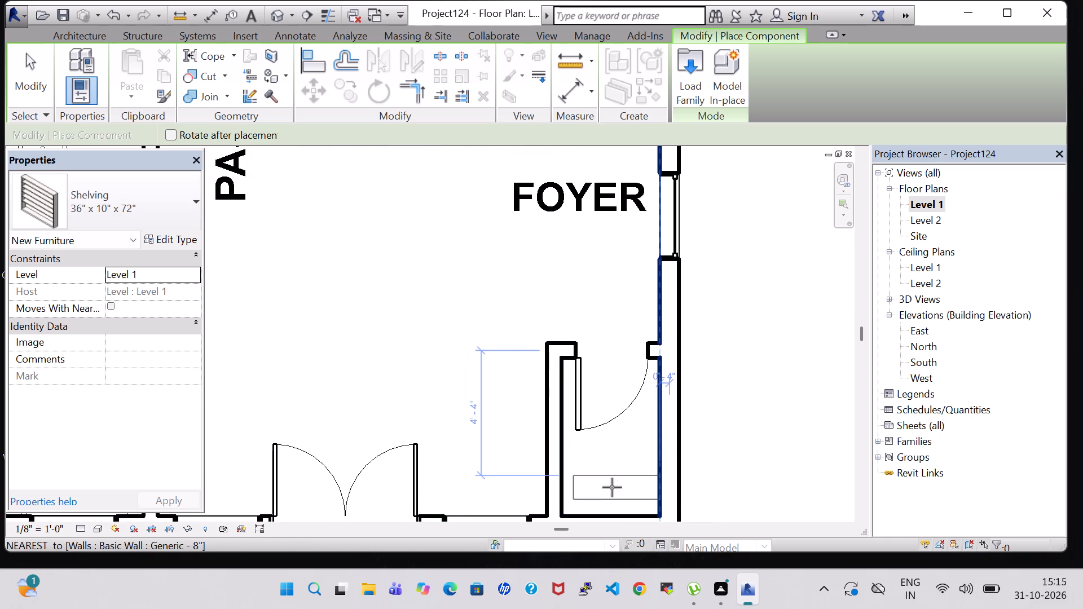
{"action": "left_click", "coordinate": [612, 487]}
{"action": "key", "text": "Escape"}
{"action": "key", "text": "Escape"}
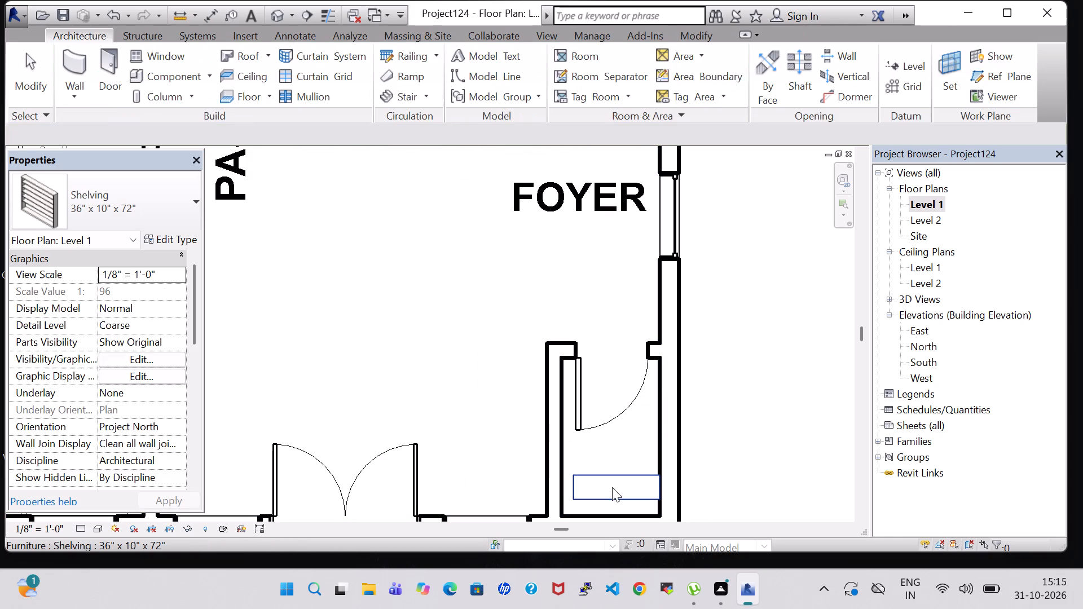
Nudge the shelving unit down and slightly left, centring it near the small room's back wall, about 4'-9" from the door wall.
{"action": "left_click", "coordinate": [612, 498]}
{"action": "key", "text": "Left"}
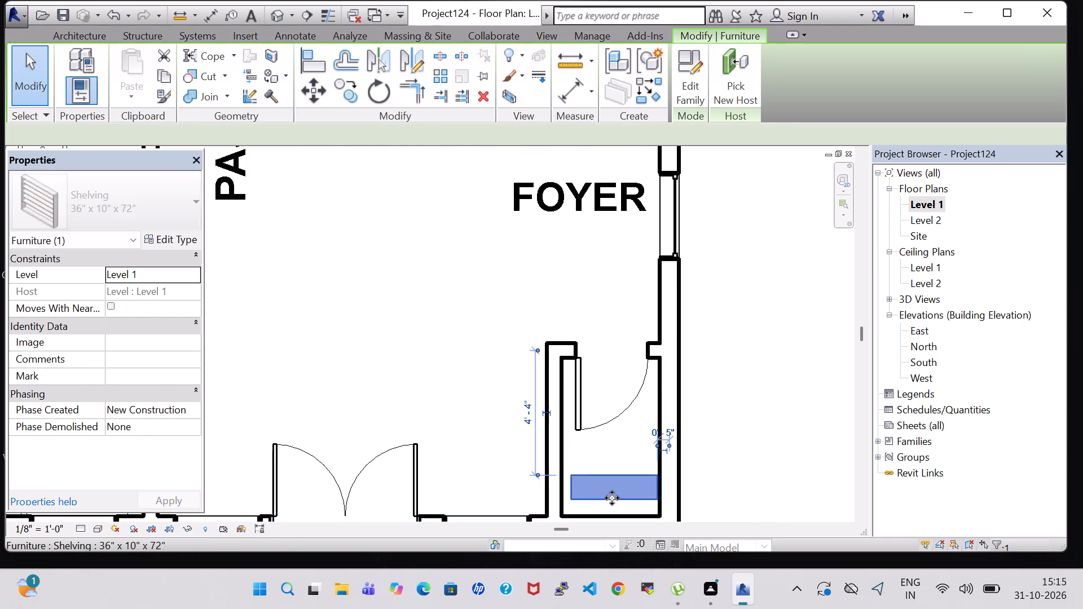
{"action": "key", "text": "Left"}
{"action": "key", "text": "Left"}
{"action": "key", "text": "Down"}
{"action": "key", "text": "Down"}
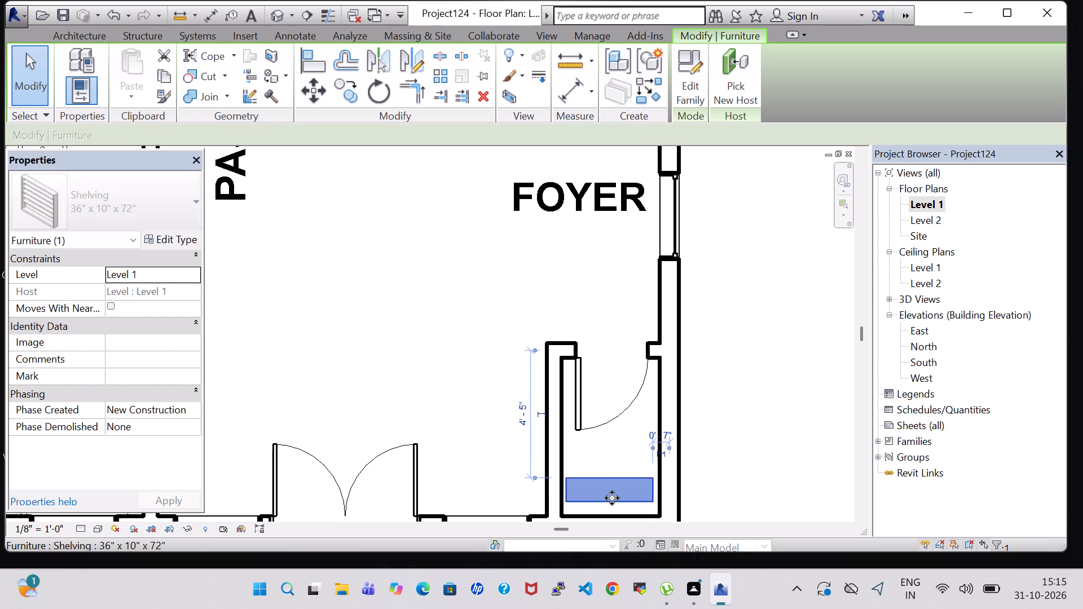
{"action": "key", "text": "Down"}
{"action": "key", "text": "Down"}
{"action": "key", "text": "Down"}
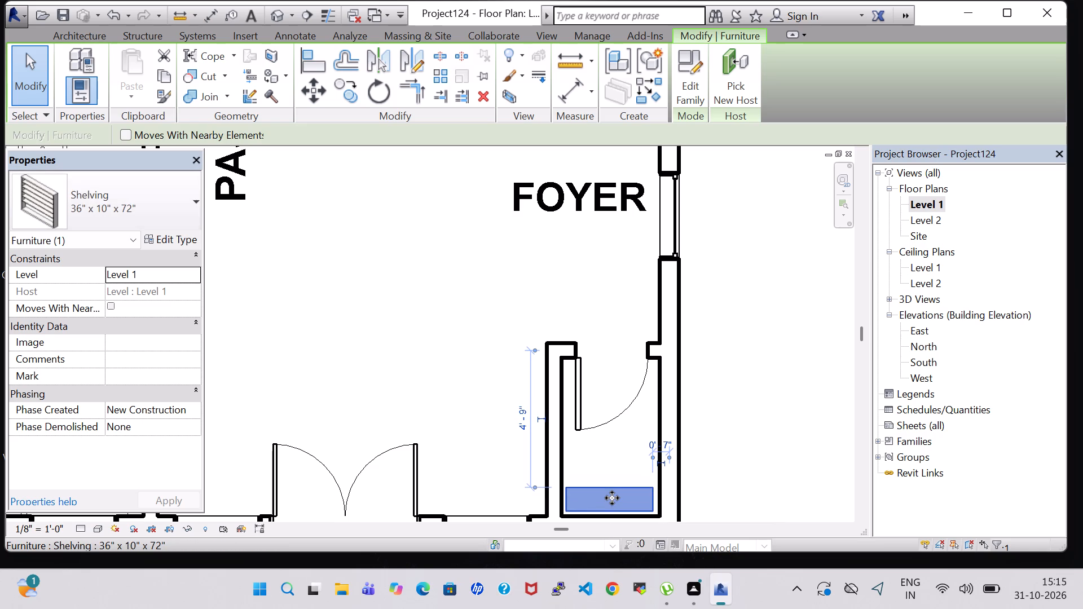
{"action": "key", "text": "Right"}
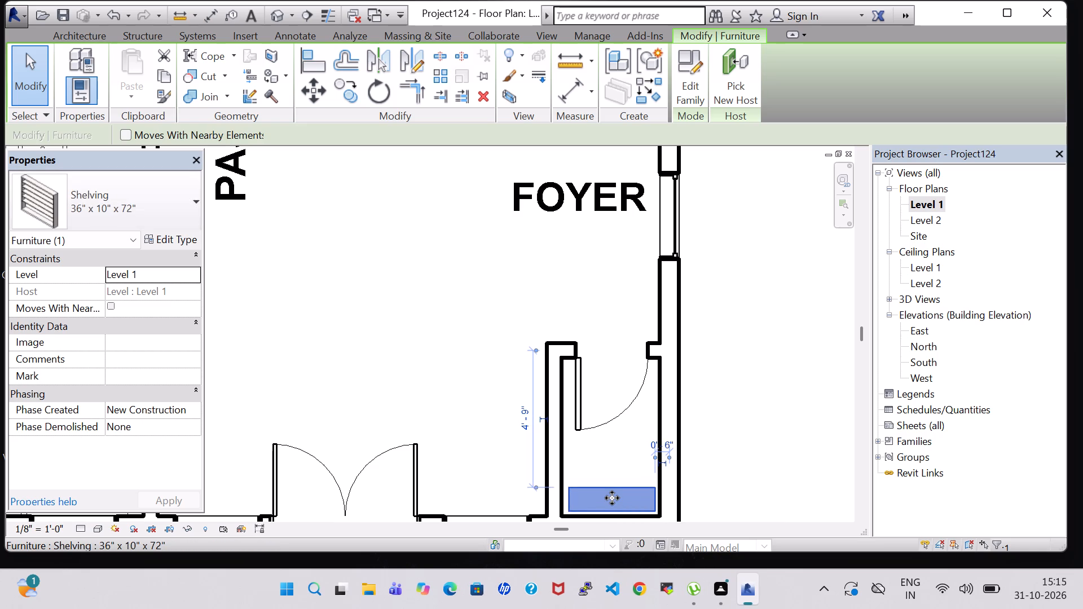
{"action": "left_click", "coordinate": [746, 302]}
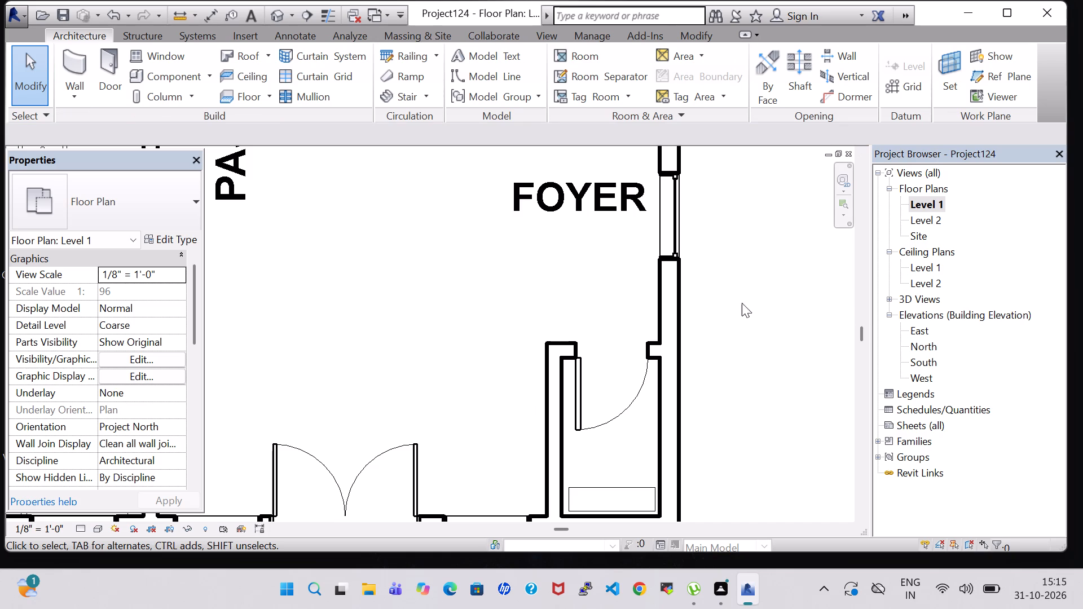
{"action": "left_click", "coordinate": [727, 328]}
Place a room in the small shelved room below the foyer and name it PUJA.
{"action": "scroll", "coordinate": [727, 328], "scroll_direction": "down", "scroll_amount": 4}
{"action": "middle_click_drag", "start_coordinate": [727, 328], "coordinate": [734, 316]}
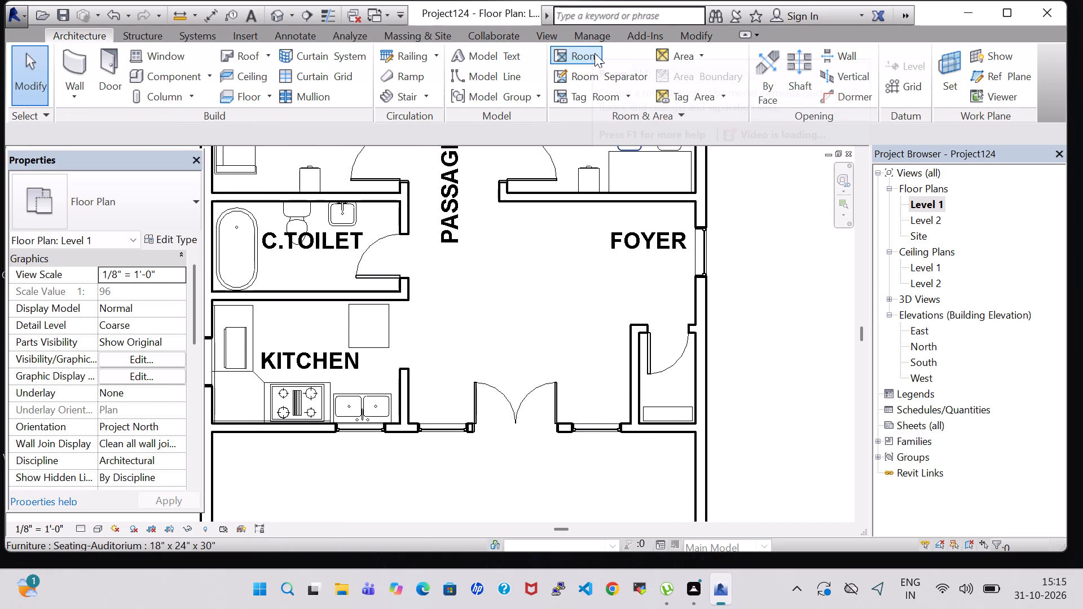
{"action": "left_click", "coordinate": [595, 53]}
{"action": "left_click", "coordinate": [672, 392]}
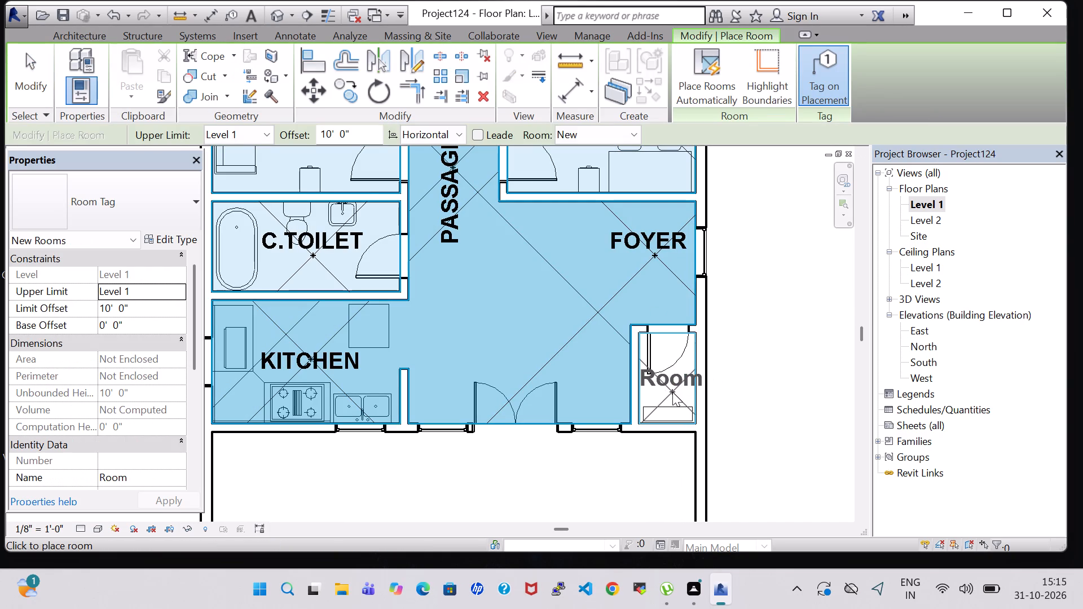
{"action": "key", "text": "Escape"}
{"action": "key", "text": "Escape"}
{"action": "double_click", "coordinate": [676, 384]}
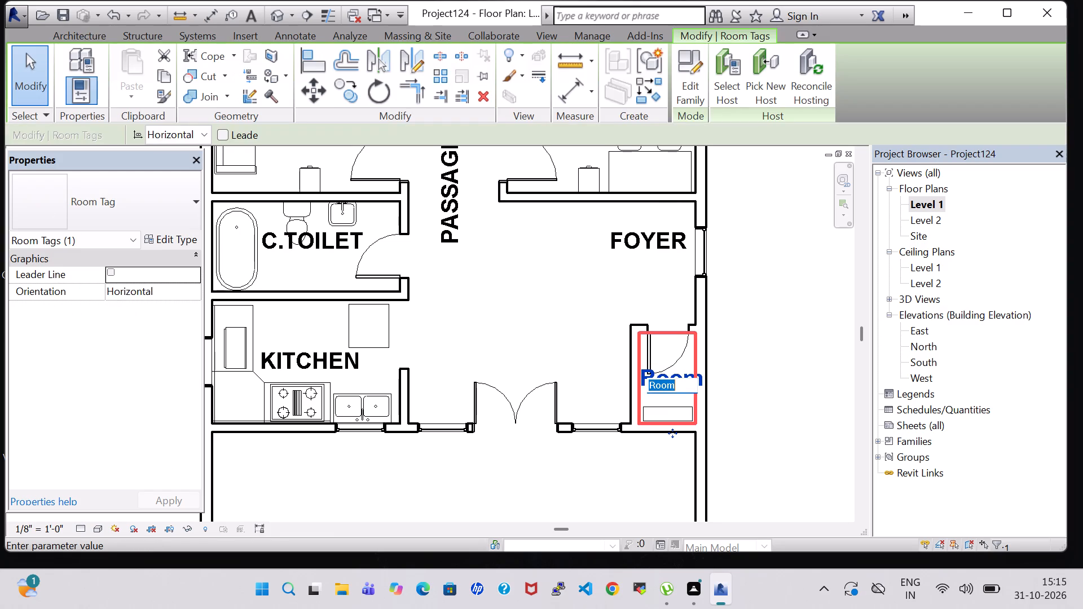
{"action": "key", "text": "BackSpace"}
{"action": "type", "text": "PUJA"}
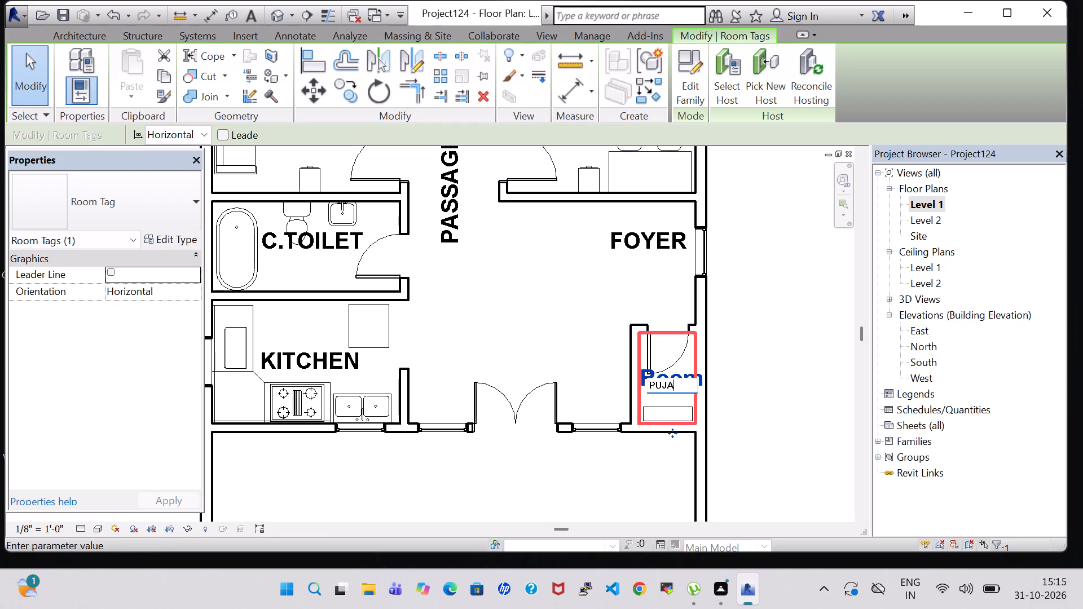
{"action": "key", "text": "Return"}
{"action": "key", "text": "Left"}
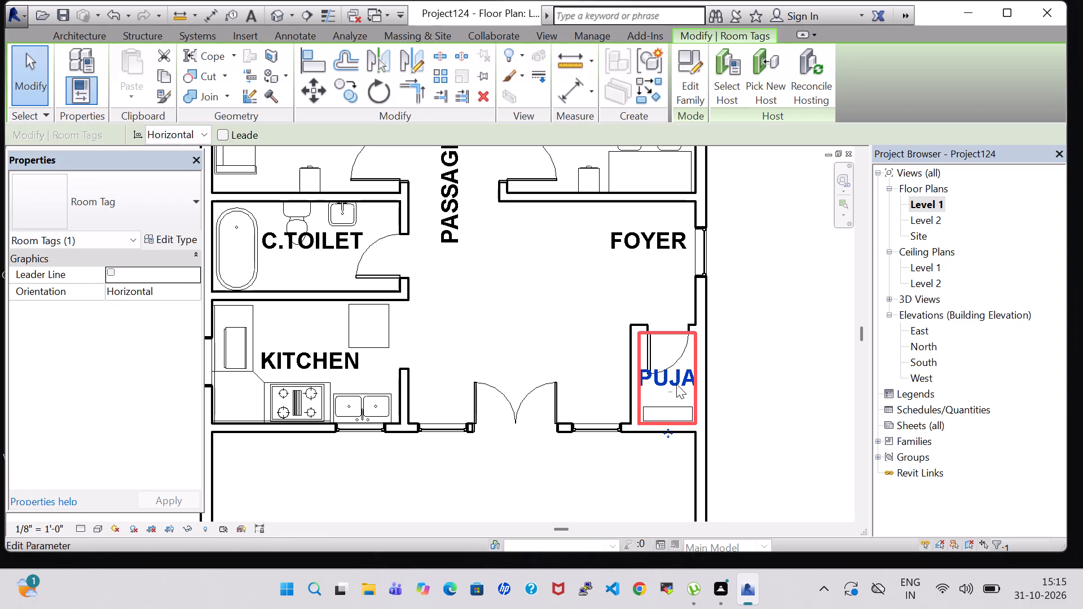
{"action": "left_click", "coordinate": [533, 301]}
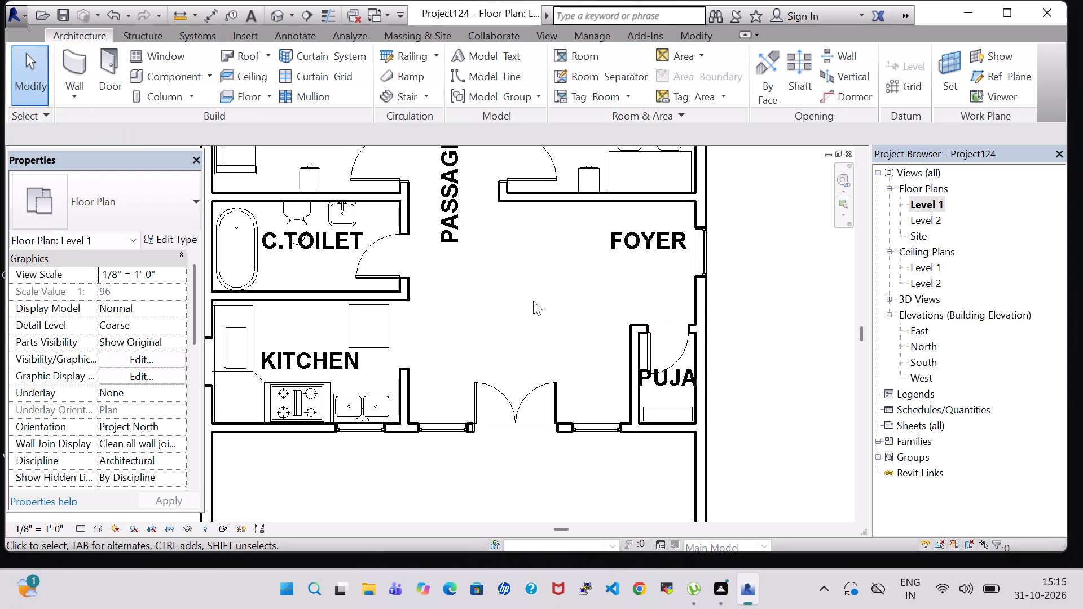
Place a room in the open central area between the kitchen, passage and foyer, keeping it despite the shared enclosure.
{"action": "scroll", "coordinate": [545, 307], "scroll_direction": "down", "scroll_amount": 1}
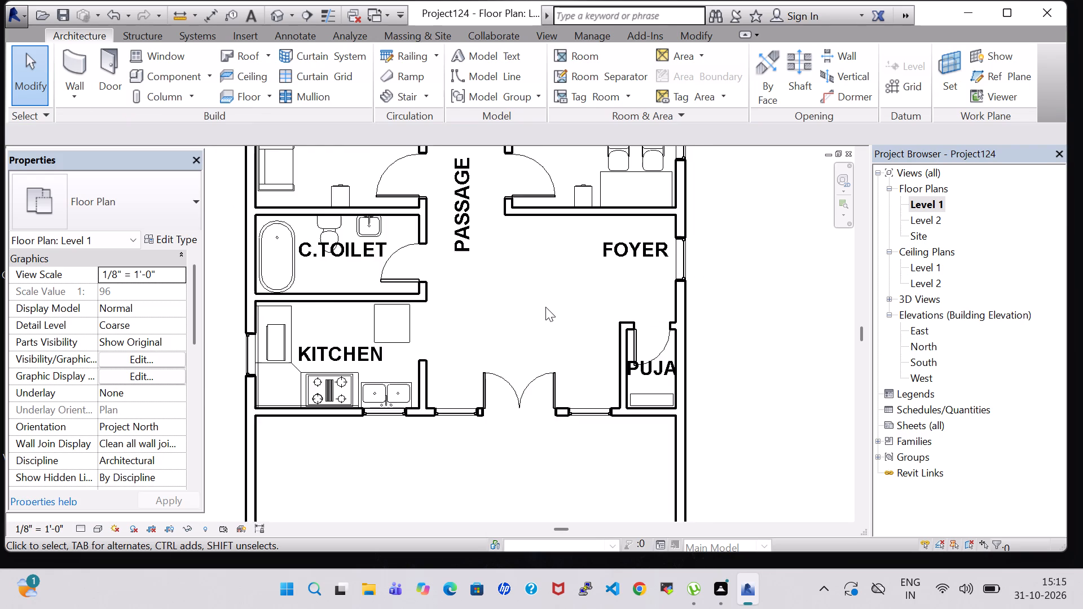
{"action": "scroll", "coordinate": [545, 307], "scroll_direction": "down", "scroll_amount": 2}
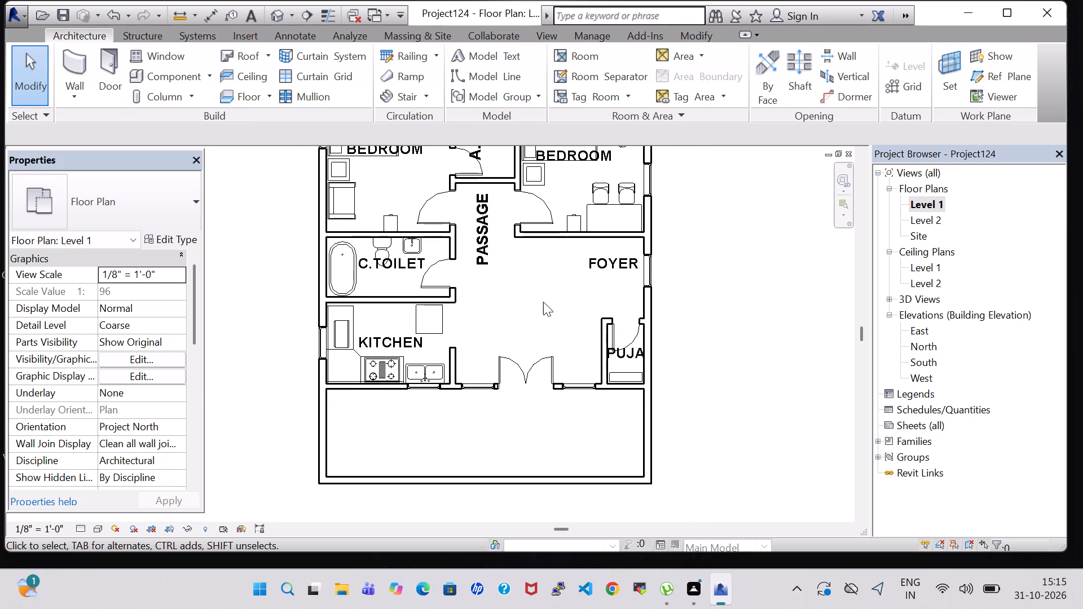
{"action": "left_click", "coordinate": [571, 55]}
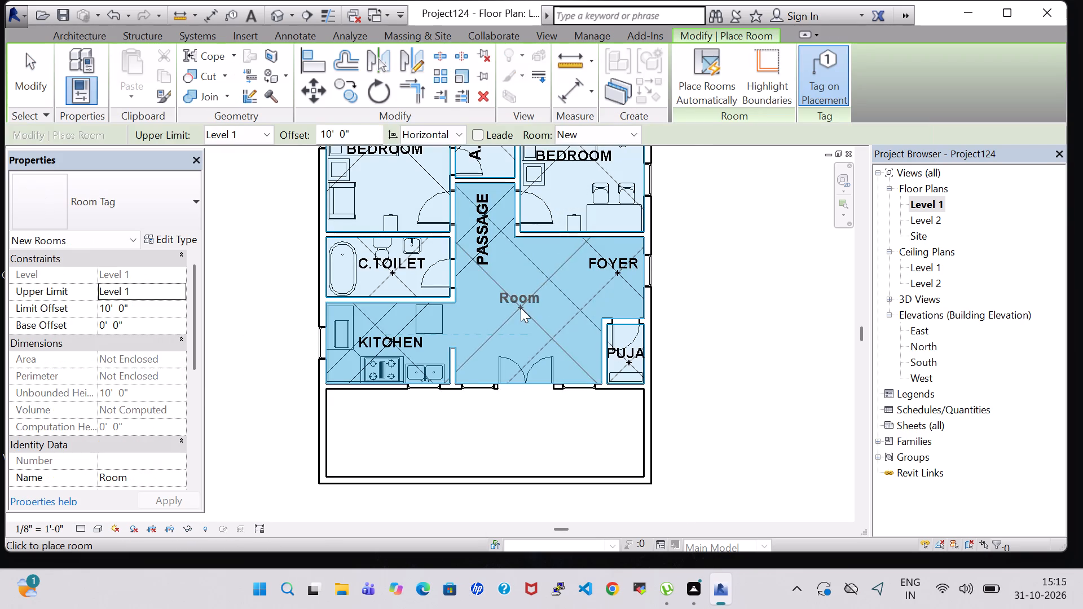
{"action": "double_click", "coordinate": [530, 311]}
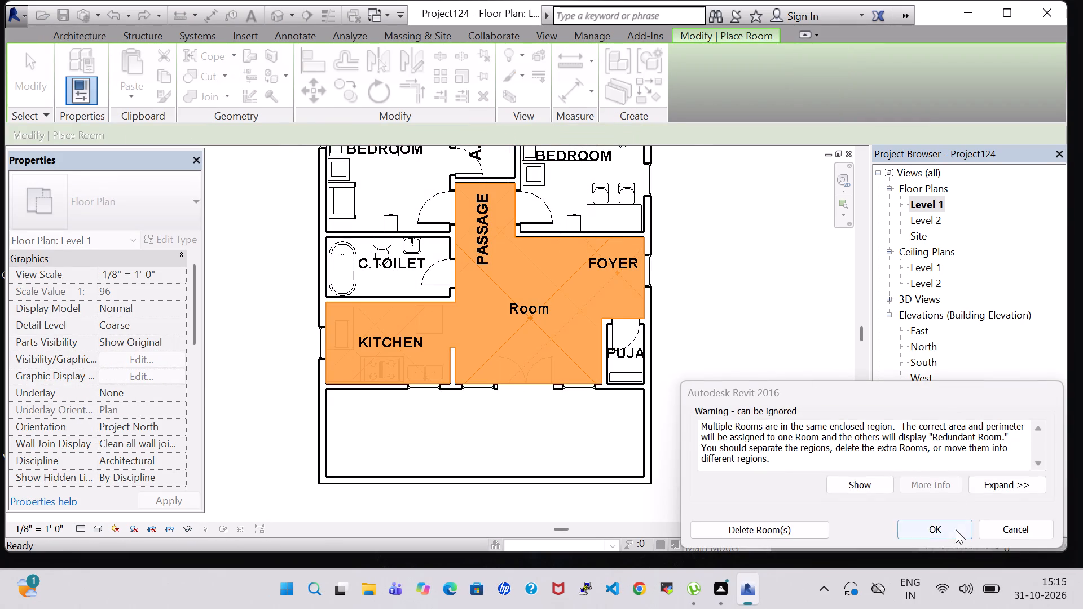
{"action": "left_click", "coordinate": [956, 529]}
{"action": "key", "text": "Escape"}
{"action": "key", "text": "Escape"}
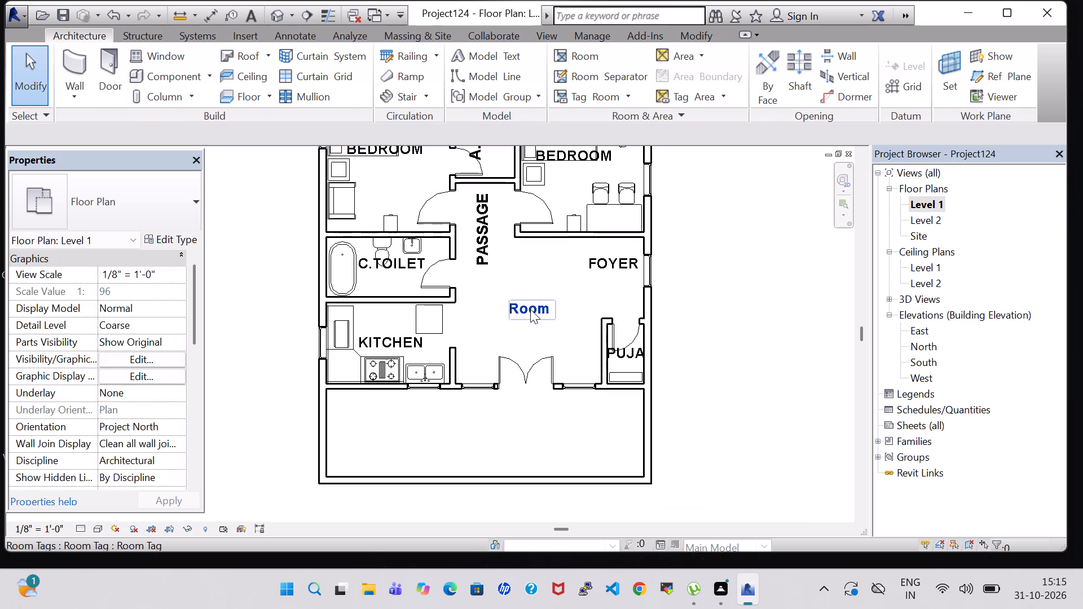
Name the new central room LIVINGROOM and nudge its tag slightly down.
{"action": "double_click", "coordinate": [530, 309]}
{"action": "key", "text": "BackSpace"}
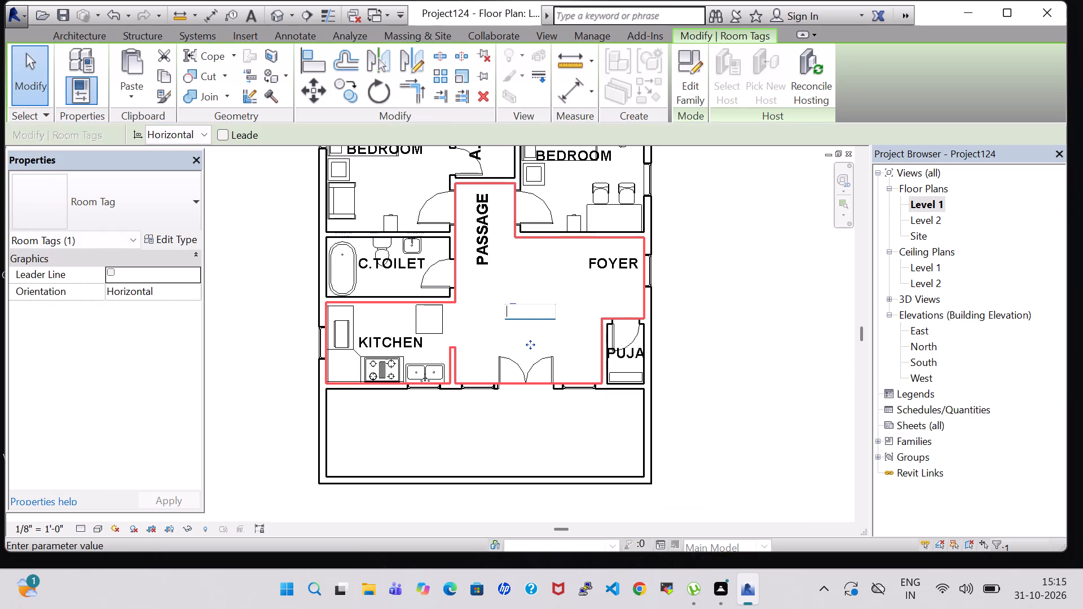
{"action": "type", "text": "LIVING"}
{"action": "key", "text": "slash"}
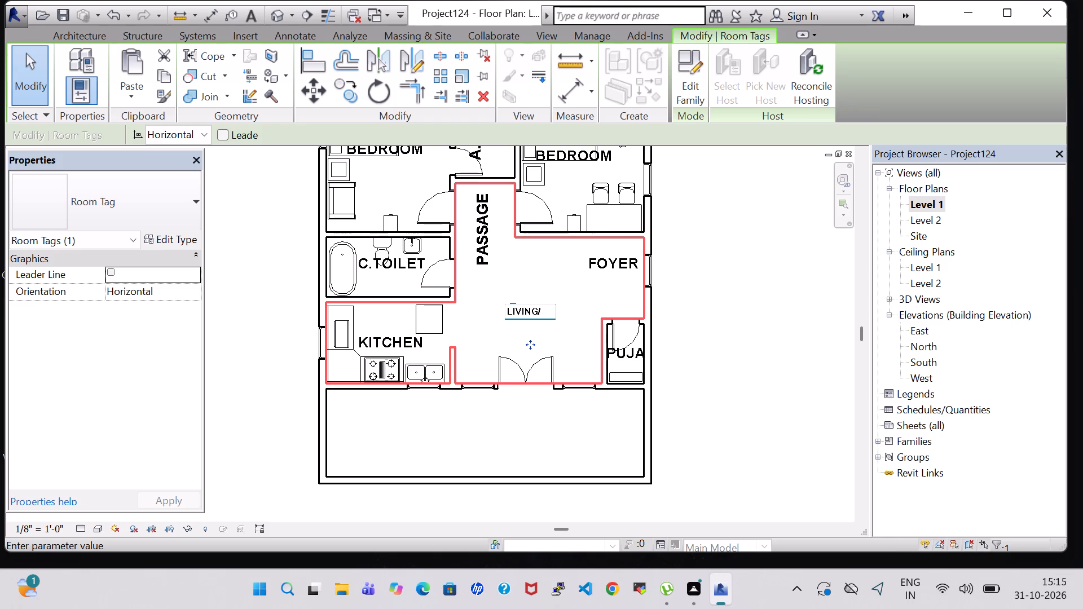
{"action": "key", "text": "BackSpace"}
{"action": "type", "text": "ROO"}
{"action": "key", "text": "m"}
{"action": "key", "text": "Return"}
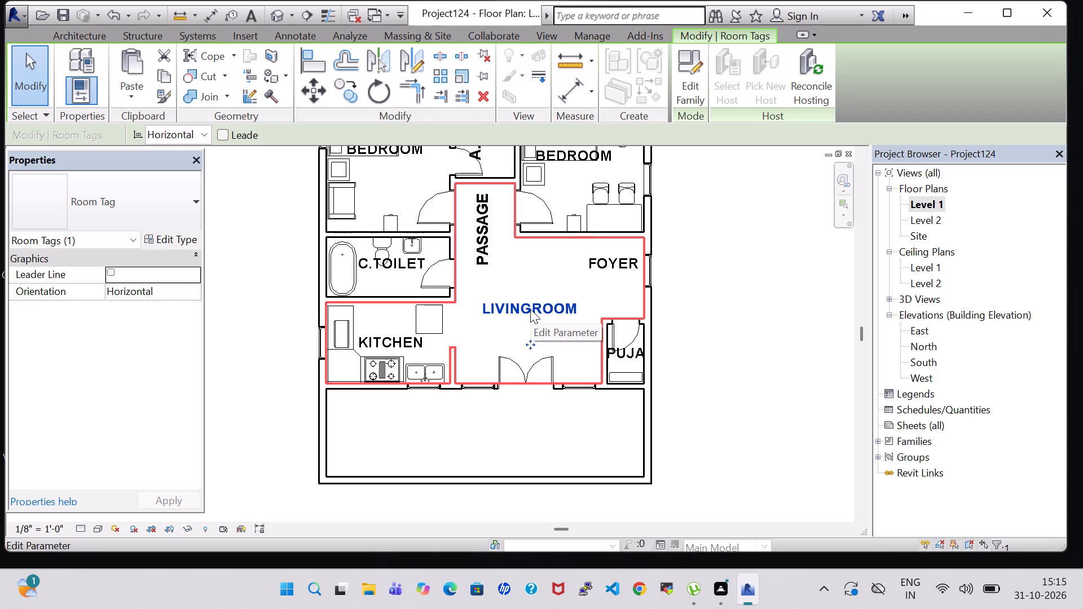
{"action": "key", "text": "Down"}
{"action": "key", "text": "Down"}
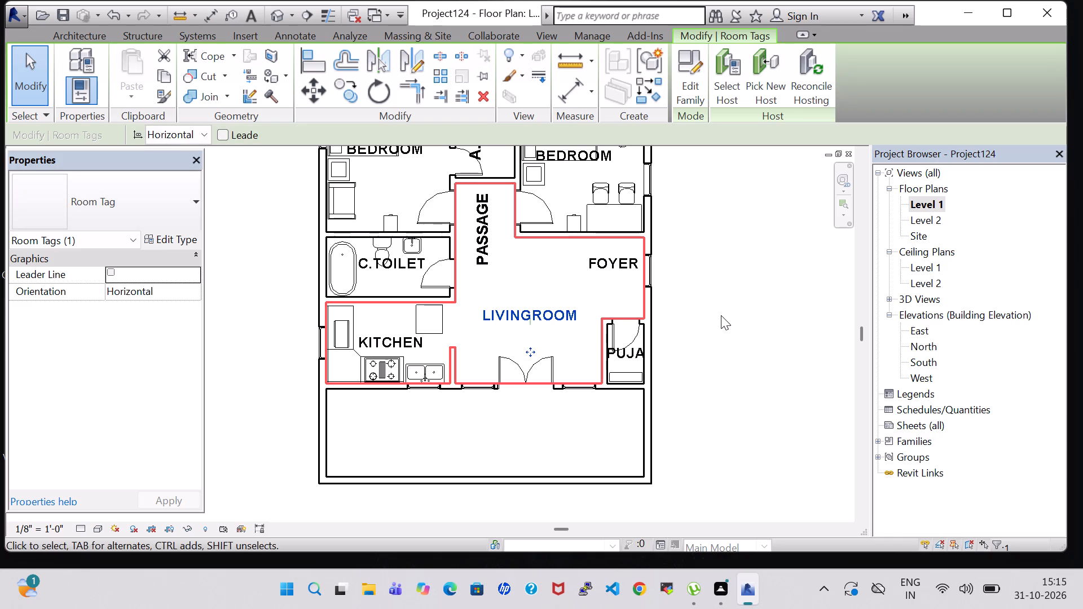
{"action": "left_click", "coordinate": [721, 315]}
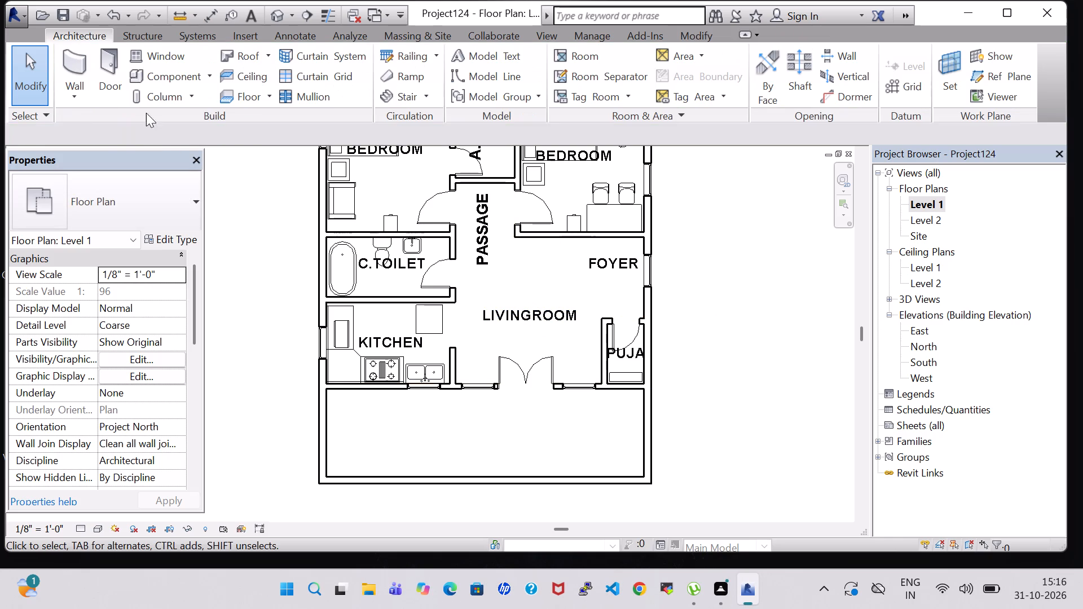
Load the Sofa-Corbu family from the Seating folder of the Furniture library as a component.
{"action": "left_click", "coordinate": [160, 72]}
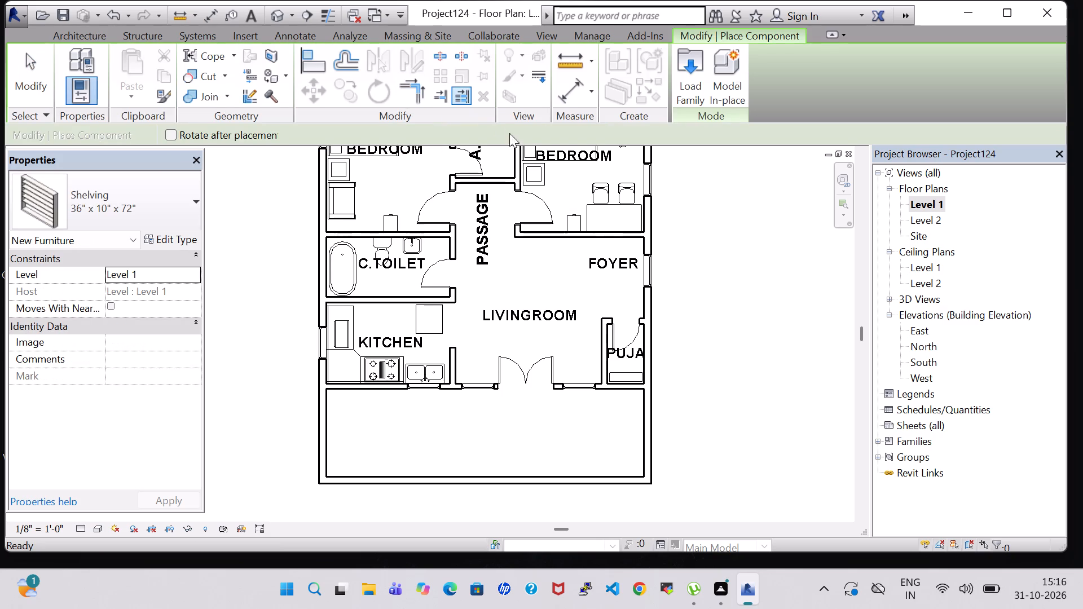
{"action": "left_click", "coordinate": [688, 78]}
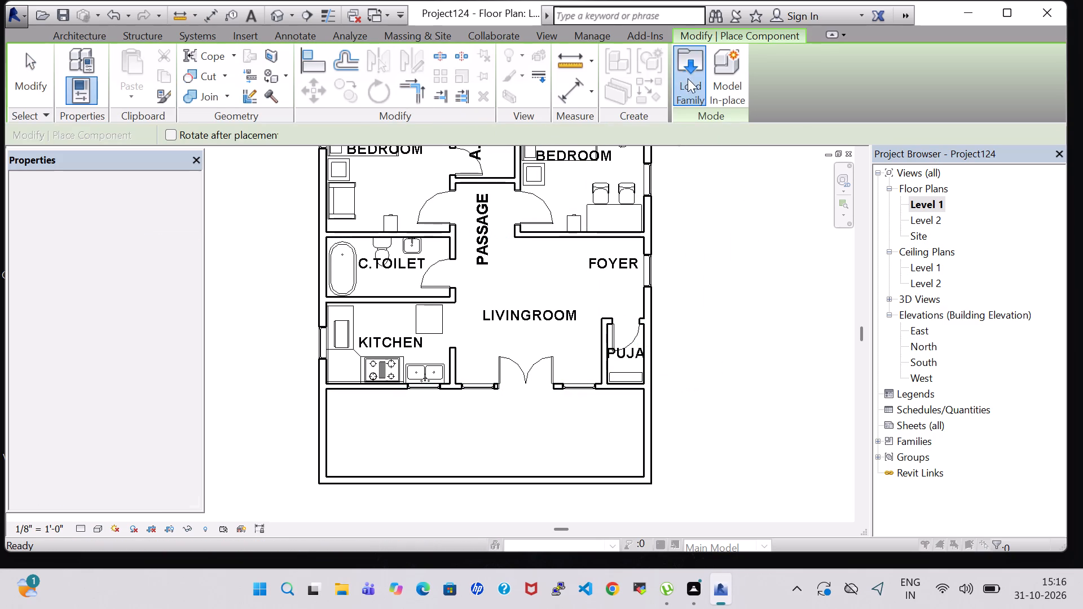
{"action": "scroll", "coordinate": [623, 381], "scroll_direction": "down", "scroll_amount": 1}
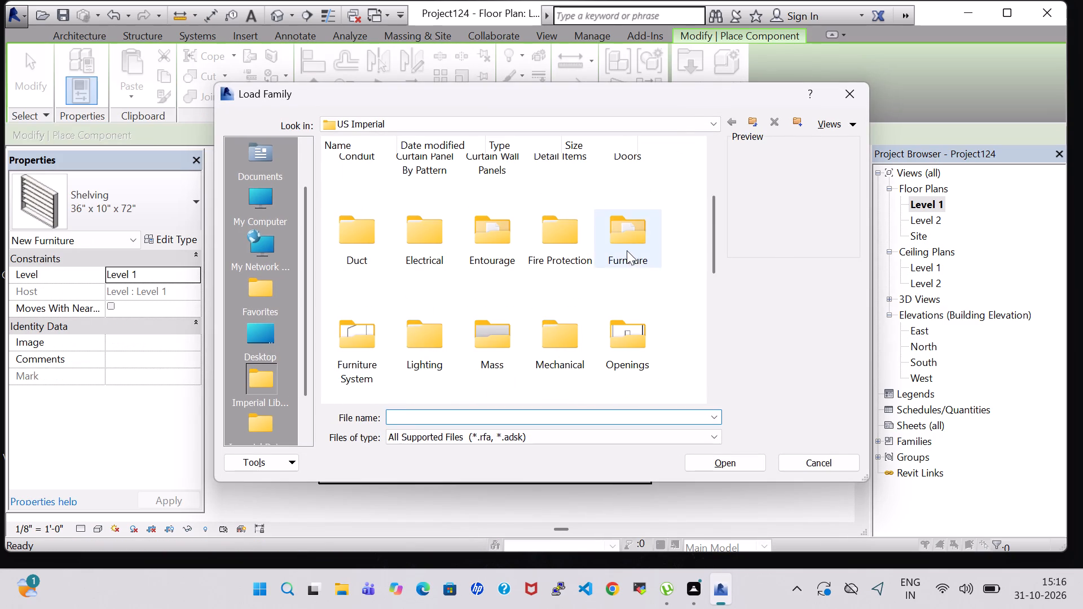
{"action": "double_click", "coordinate": [627, 250]}
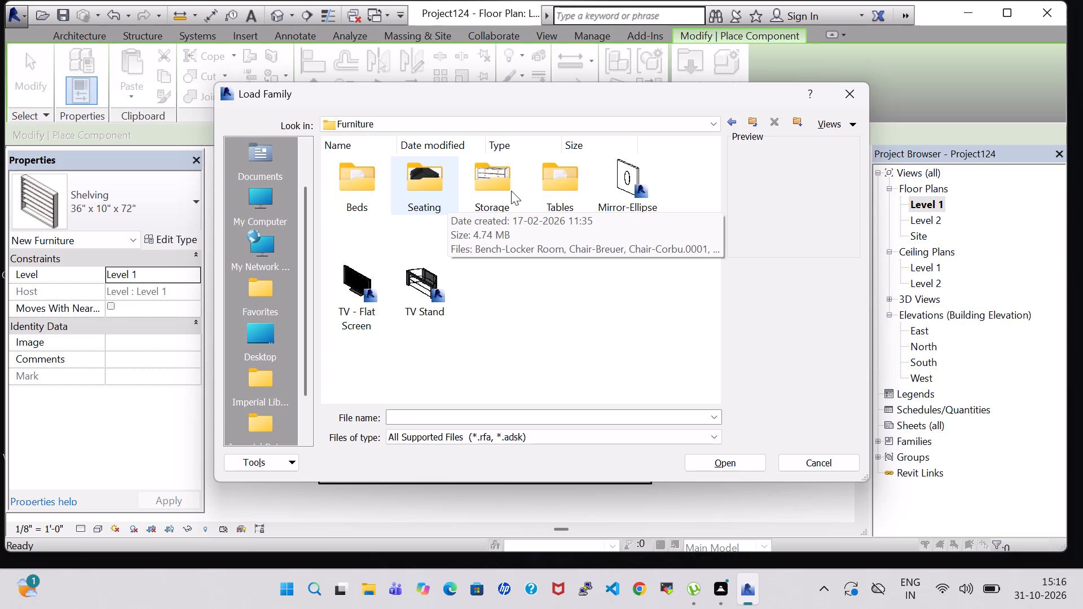
{"action": "double_click", "coordinate": [408, 173]}
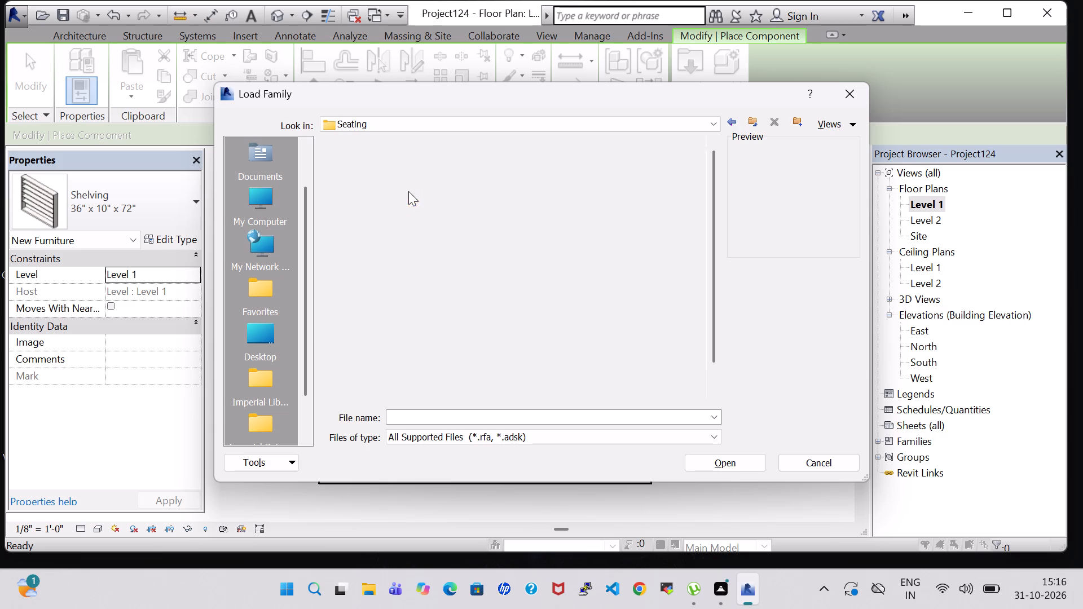
{"action": "left_click", "coordinate": [507, 383]}
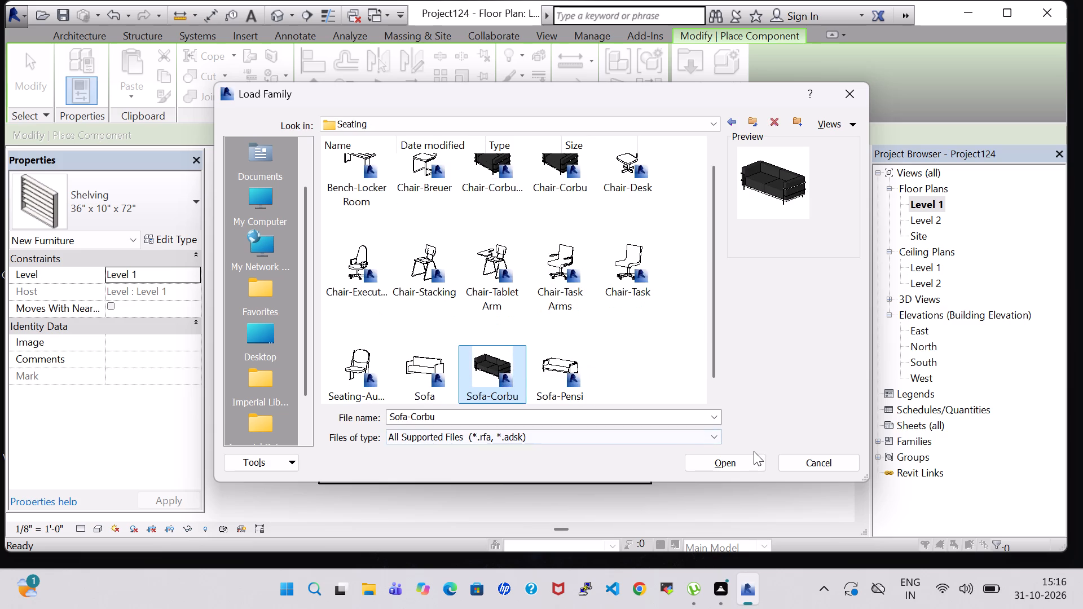
{"action": "left_click", "coordinate": [756, 461]}
Place the Sofa-Corbu horizontally beside the FOYER label, just below the kid's bedroom wall and about 6'-3" from the exterior wall.
{"action": "scroll", "coordinate": [539, 268], "scroll_direction": "up", "scroll_amount": 2}
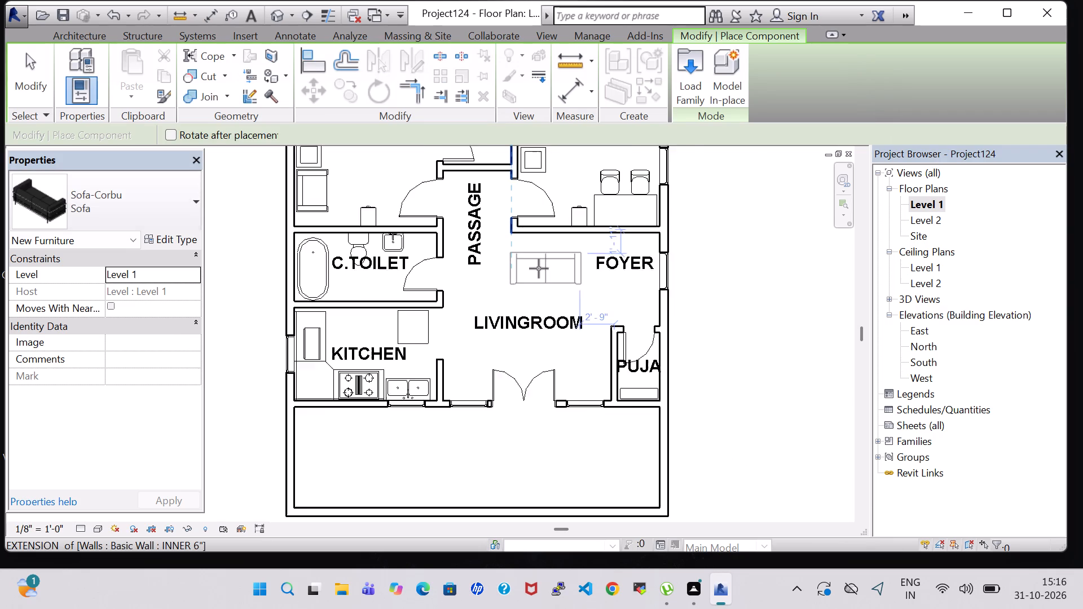
{"action": "scroll", "coordinate": [539, 268], "scroll_direction": "up", "scroll_amount": 3}
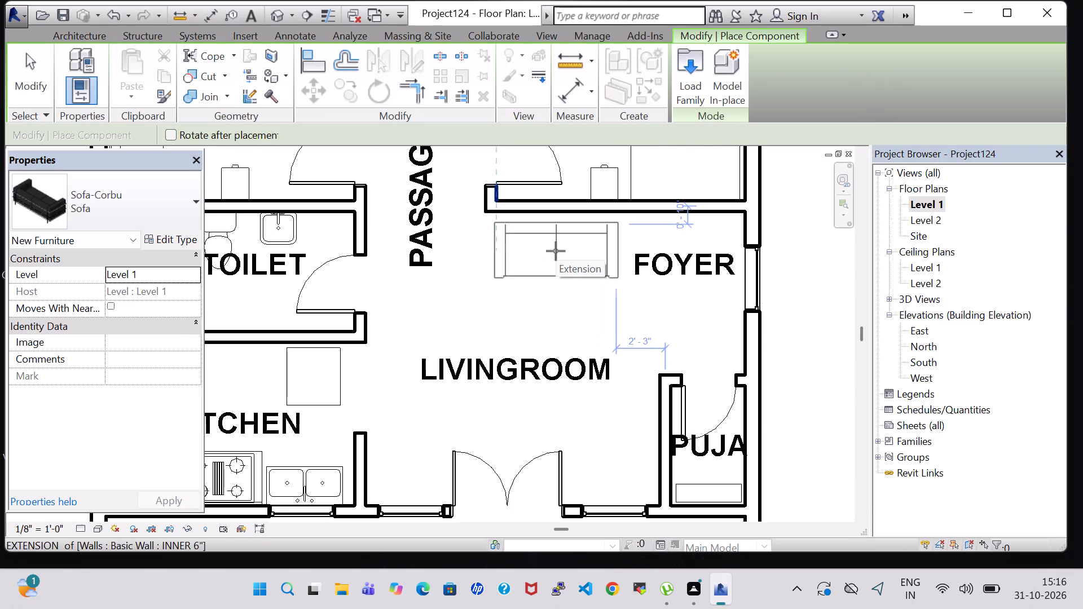
{"action": "left_click", "coordinate": [556, 250]}
{"action": "key", "text": "Escape"}
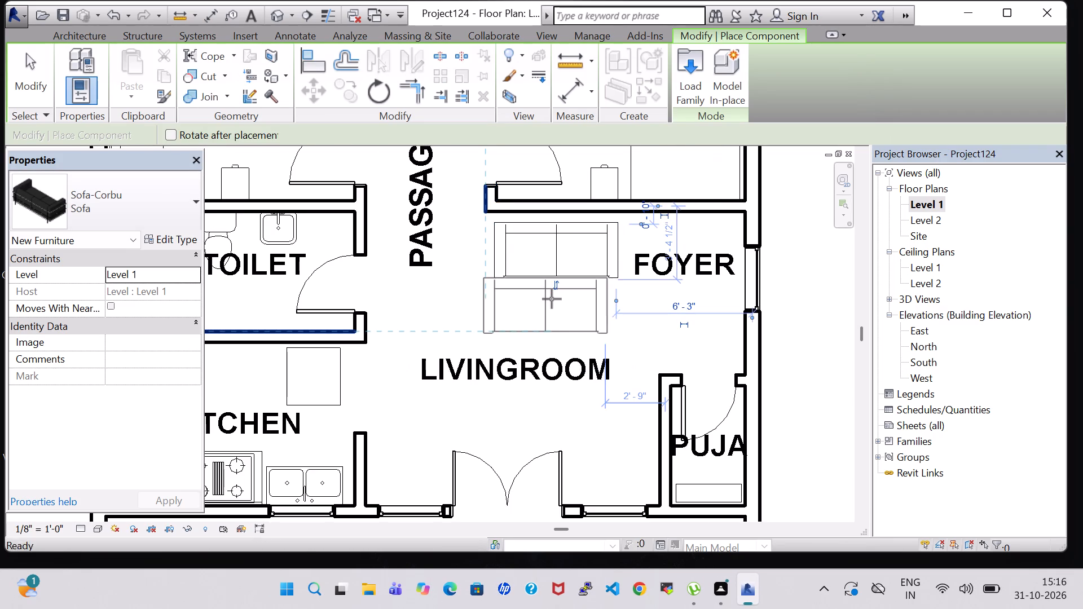
{"action": "key", "text": "Escape"}
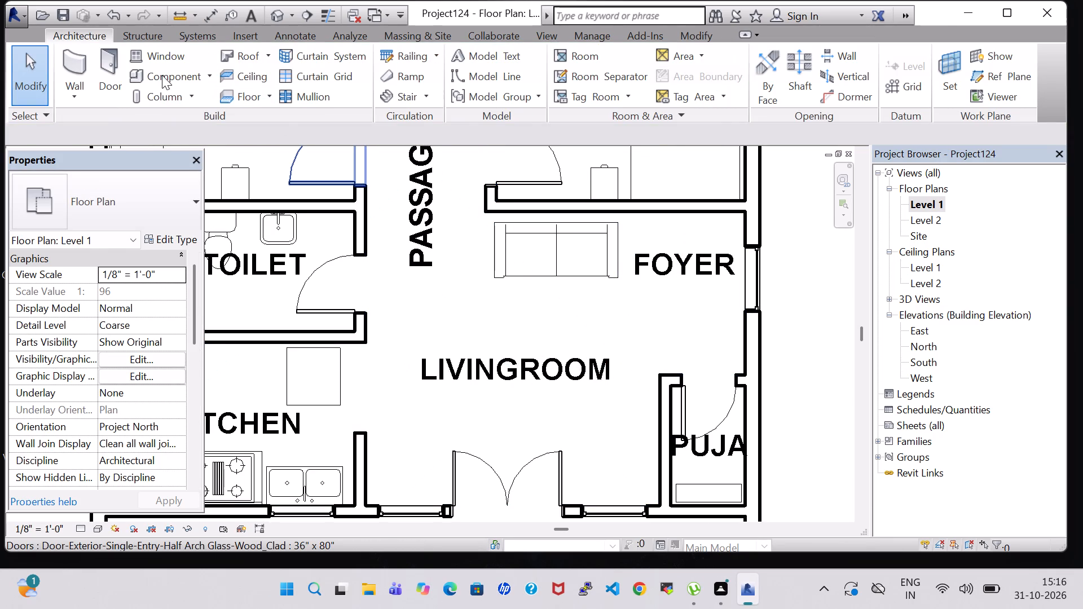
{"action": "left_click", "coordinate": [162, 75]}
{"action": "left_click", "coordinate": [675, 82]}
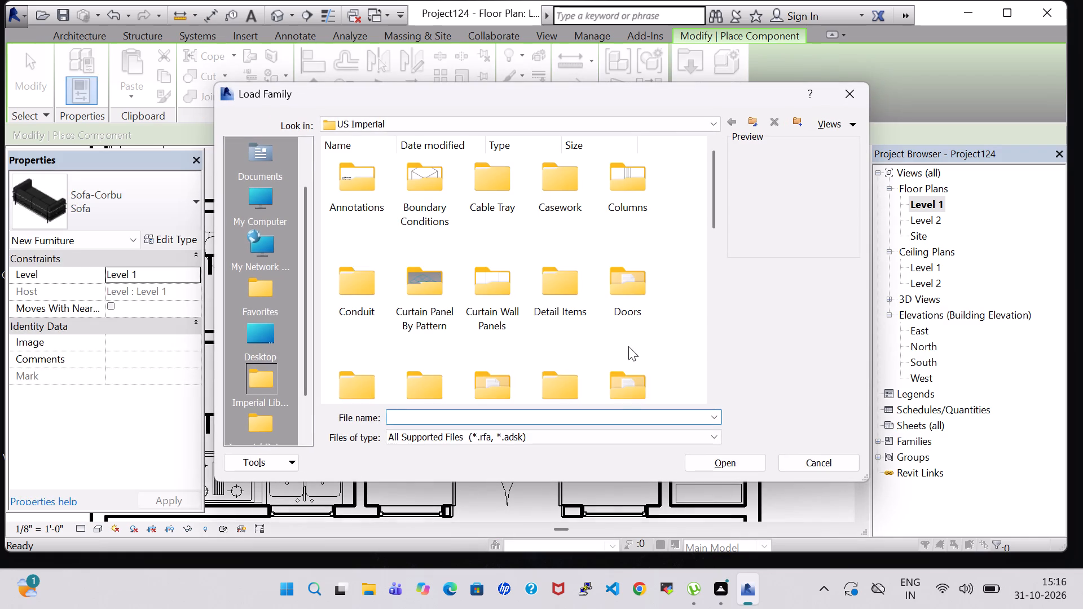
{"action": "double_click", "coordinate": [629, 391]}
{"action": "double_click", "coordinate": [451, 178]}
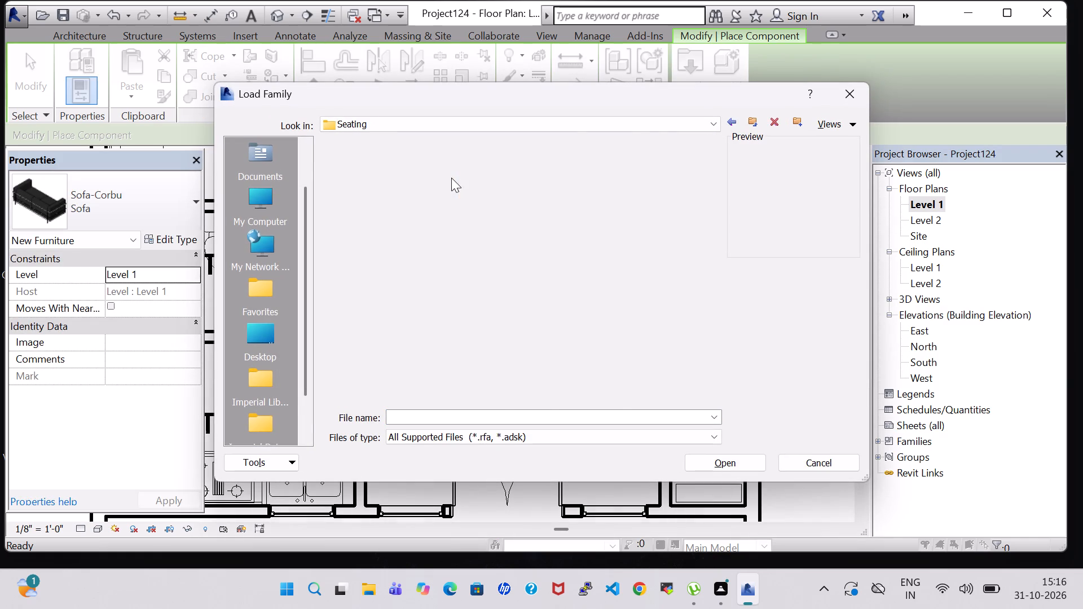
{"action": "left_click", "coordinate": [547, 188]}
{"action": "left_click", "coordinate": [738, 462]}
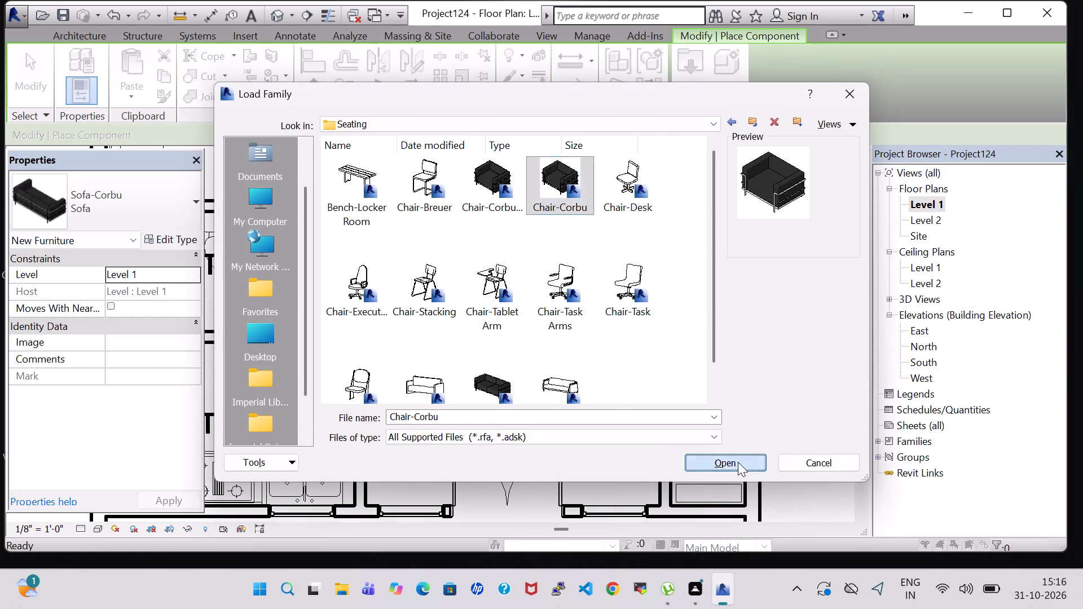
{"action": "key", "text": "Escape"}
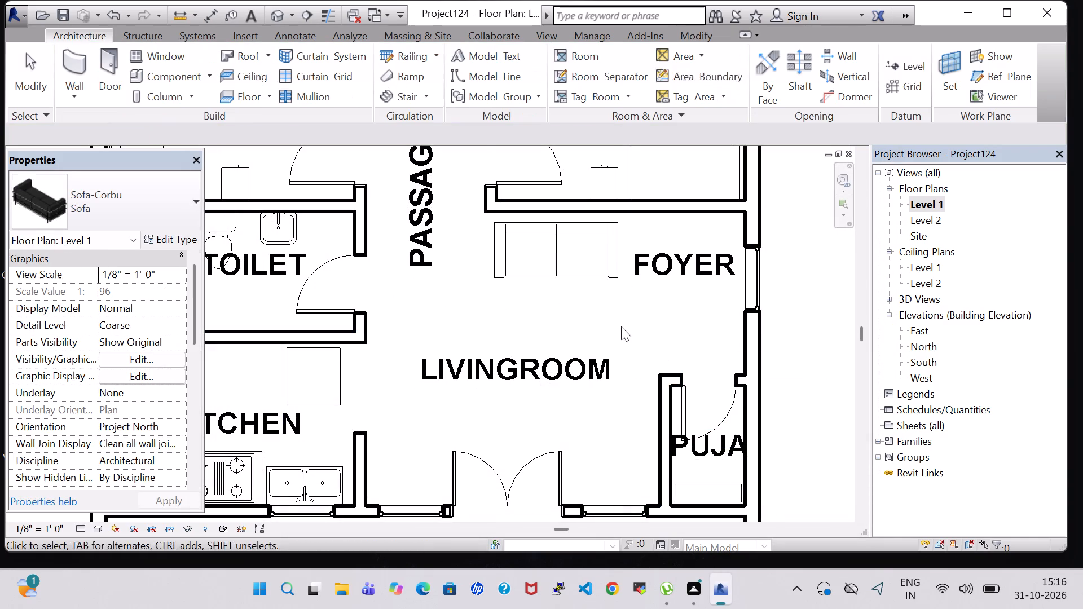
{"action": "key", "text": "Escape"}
Create a chair similar to the master bedroom's Chair-Corbu and place it between the sofa and puja room, its back toward the exterior wall.
{"action": "scroll", "coordinate": [515, 329], "scroll_direction": "down", "scroll_amount": 4}
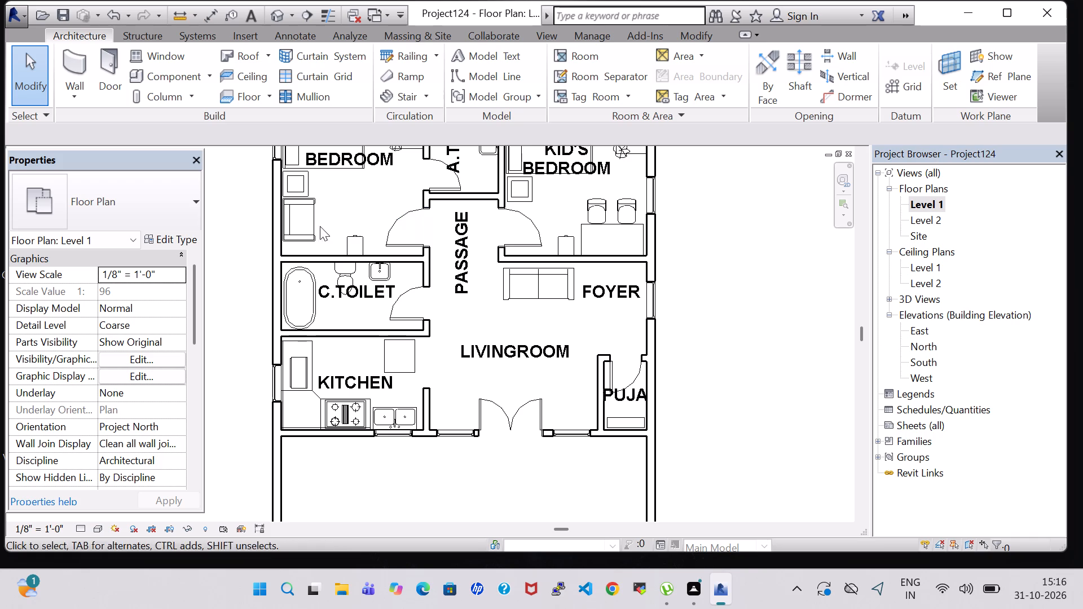
{"action": "left_click", "coordinate": [311, 226]}
{"action": "right_click", "coordinate": [311, 226]}
{"action": "left_click", "coordinate": [453, 298]}
{"action": "scroll", "coordinate": [575, 328], "scroll_direction": "up", "scroll_amount": 1}
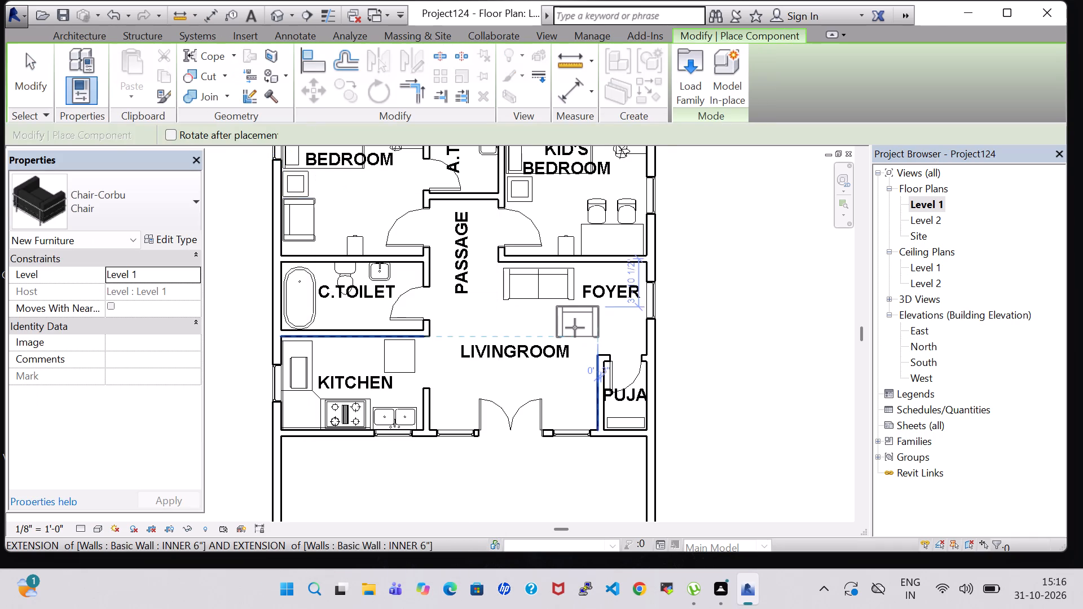
{"action": "scroll", "coordinate": [575, 328], "scroll_direction": "up", "scroll_amount": 4}
{"action": "key", "text": "space"}
{"action": "key", "text": "space"}
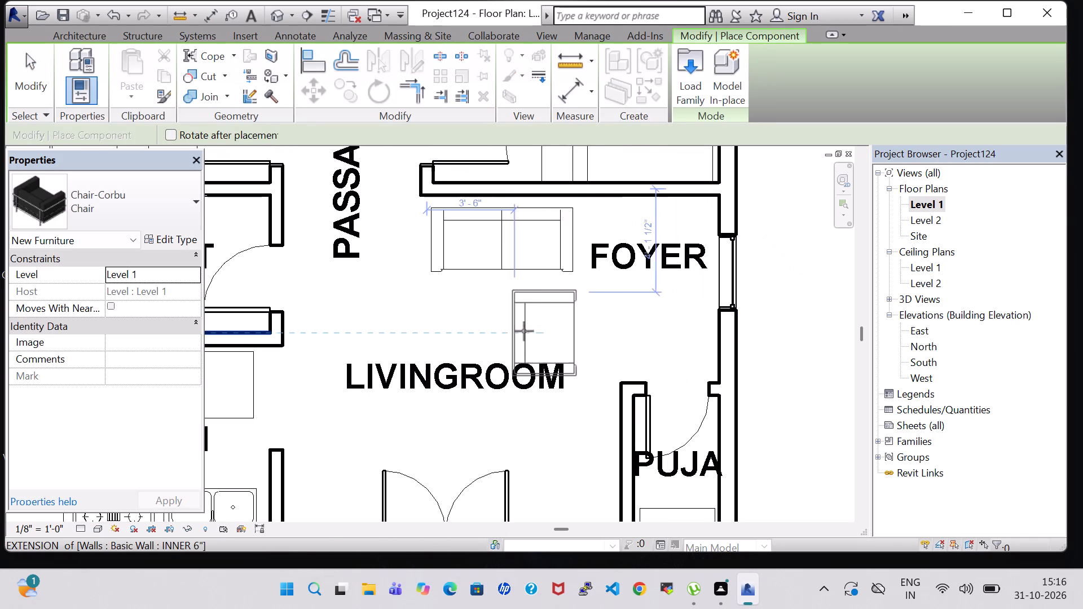
{"action": "scroll", "coordinate": [411, 330], "scroll_direction": "down", "scroll_amount": 3}
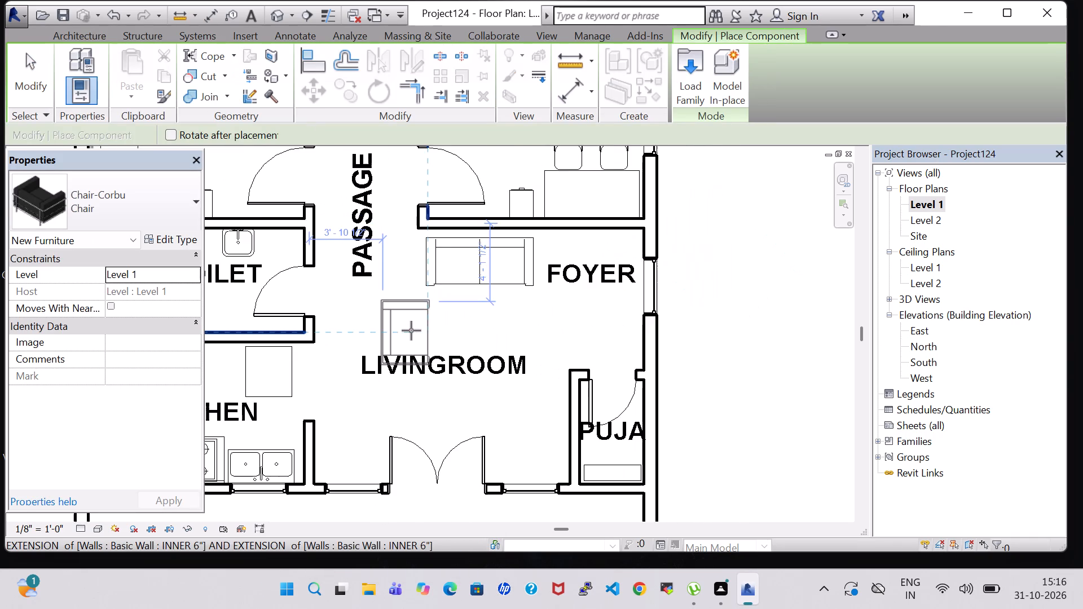
{"action": "key", "text": "space"}
{"action": "key", "text": "space"}
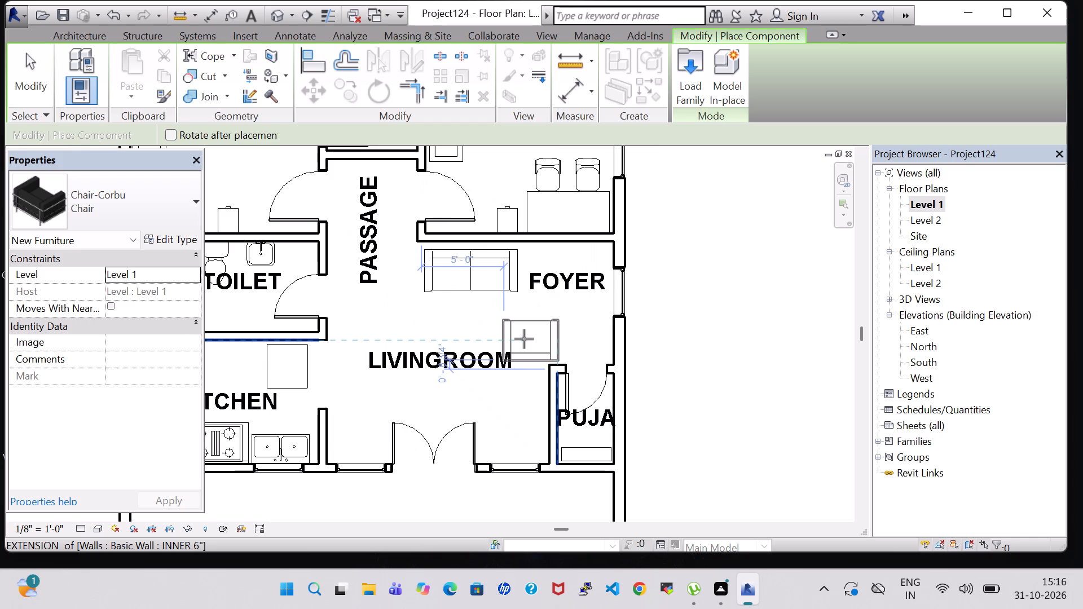
{"action": "key", "text": "space"}
{"action": "key", "text": "space"}
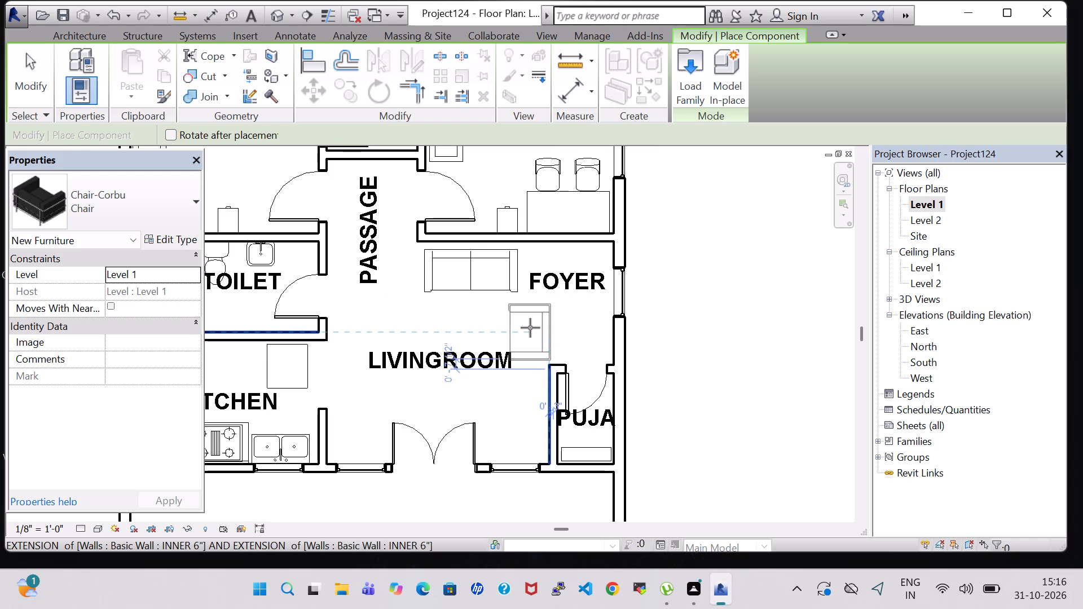
{"action": "left_click", "coordinate": [530, 328]}
{"action": "key", "text": "Escape"}
{"action": "key", "text": "Escape"}
Nudge the new living room chair slightly up and right, away from the LIVINGROOM label.
{"action": "left_click", "coordinate": [530, 328]}
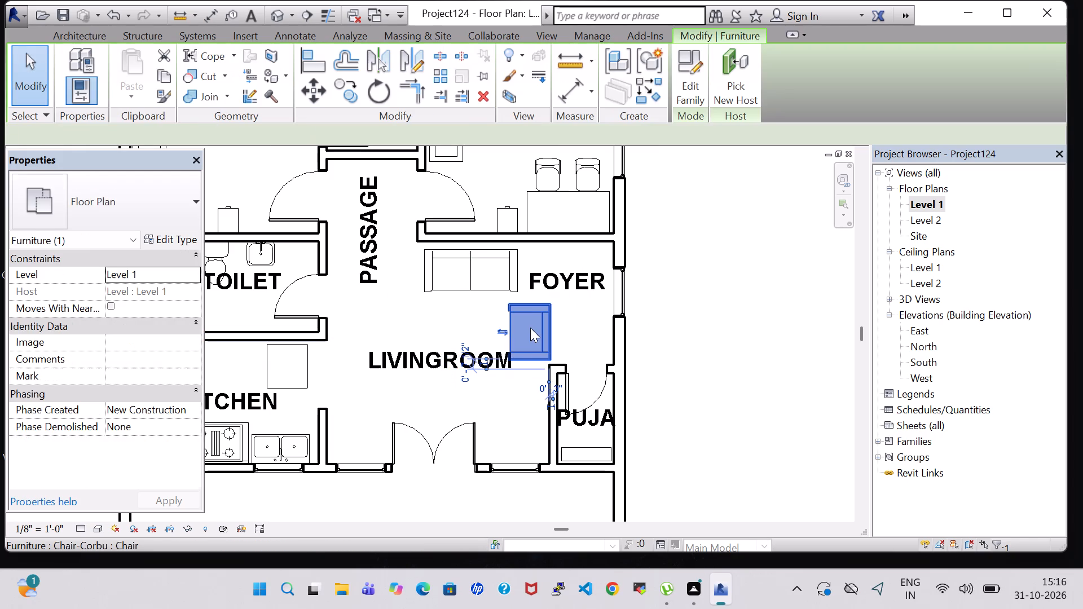
{"action": "key", "text": "Up"}
{"action": "key", "text": "Up"}
{"action": "key", "text": "Right"}
{"action": "key", "text": "Right"}
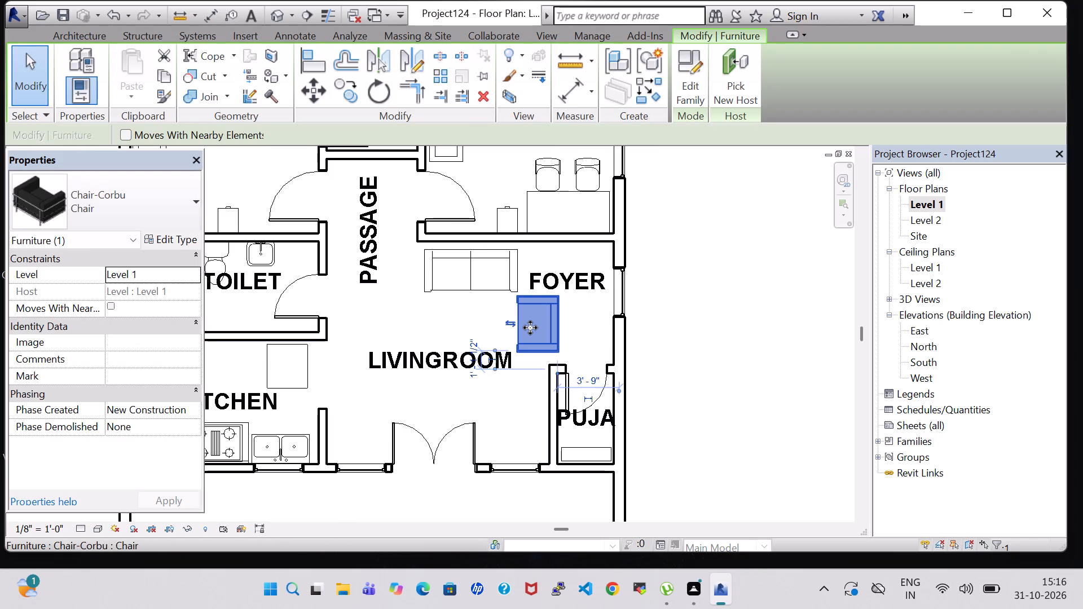
{"action": "left_click", "coordinate": [694, 340]}
Load the Table-Dining Oval family from the Tables folder of the Furniture library as a component.
{"action": "scroll", "coordinate": [694, 340], "scroll_direction": "down", "scroll_amount": 2}
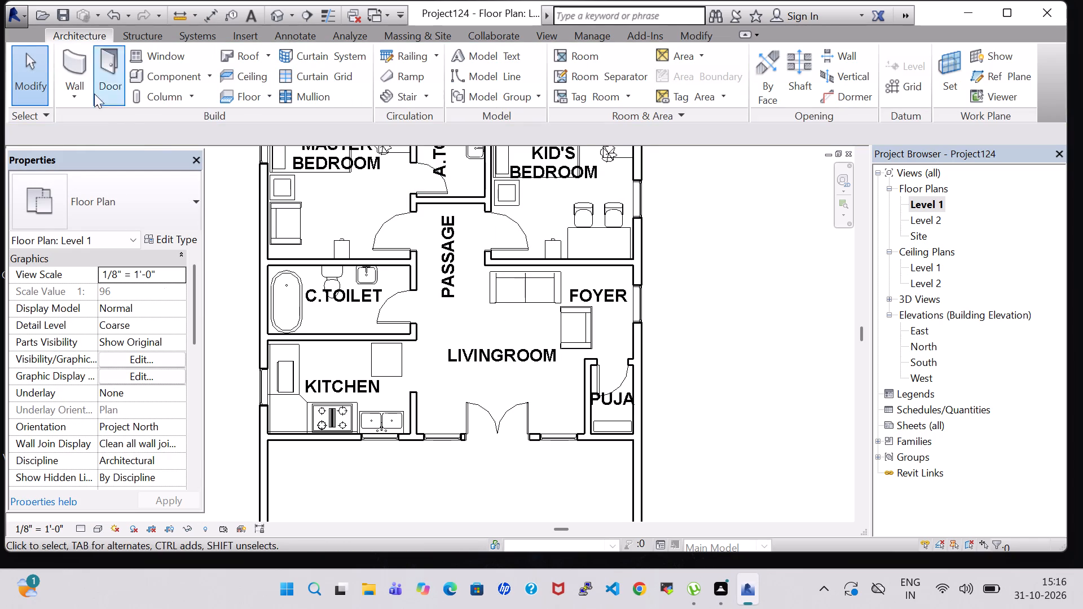
{"action": "left_click", "coordinate": [152, 79]}
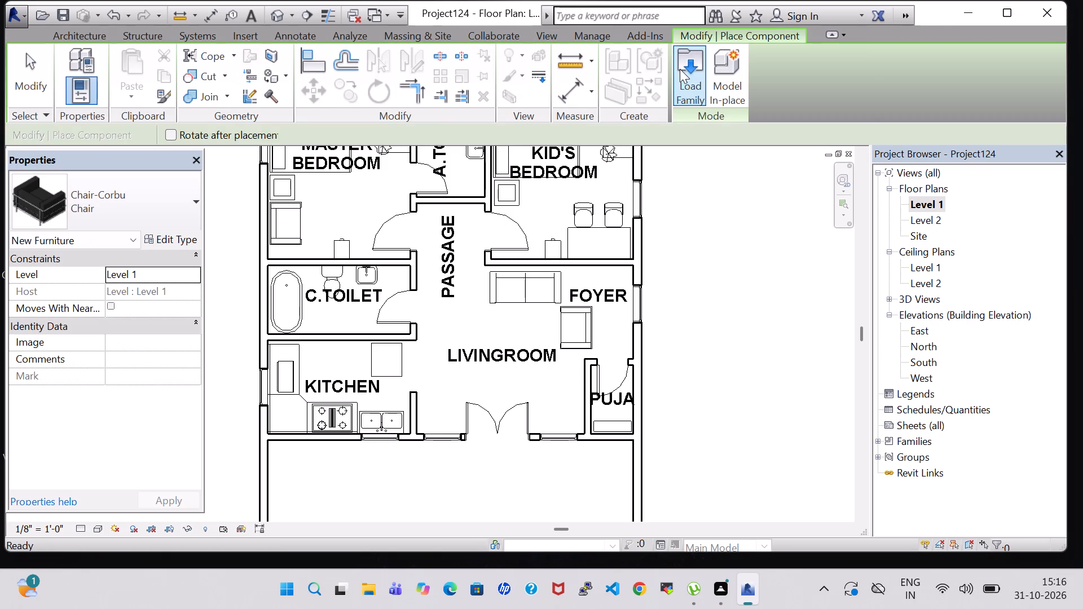
{"action": "left_click", "coordinate": [680, 69]}
{"action": "scroll", "coordinate": [617, 241], "scroll_direction": "down", "scroll_amount": 1}
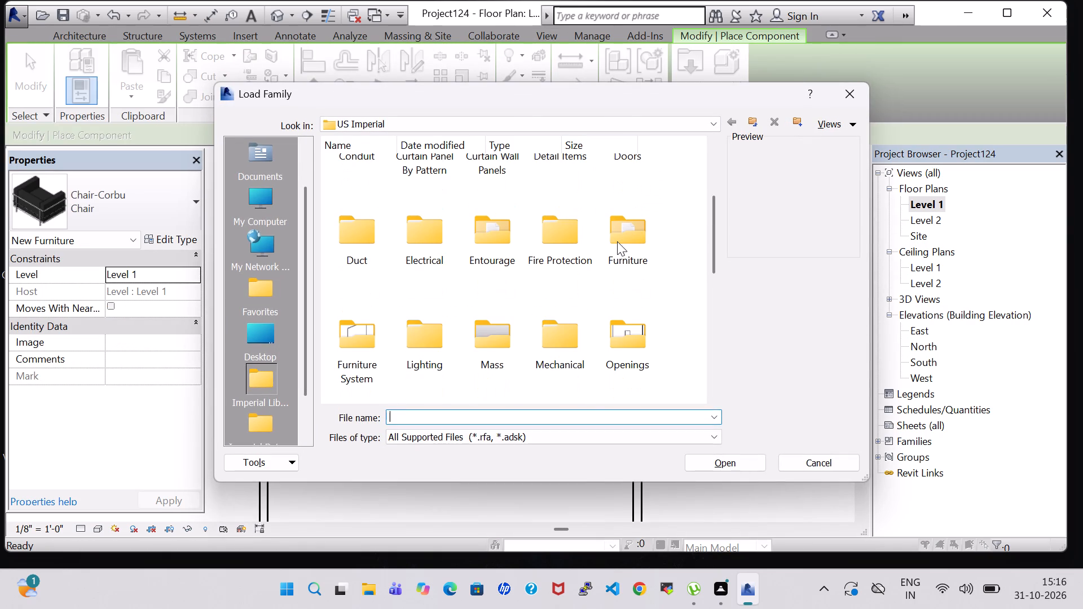
{"action": "double_click", "coordinate": [617, 241]}
{"action": "triple_click", "coordinate": [543, 195]}
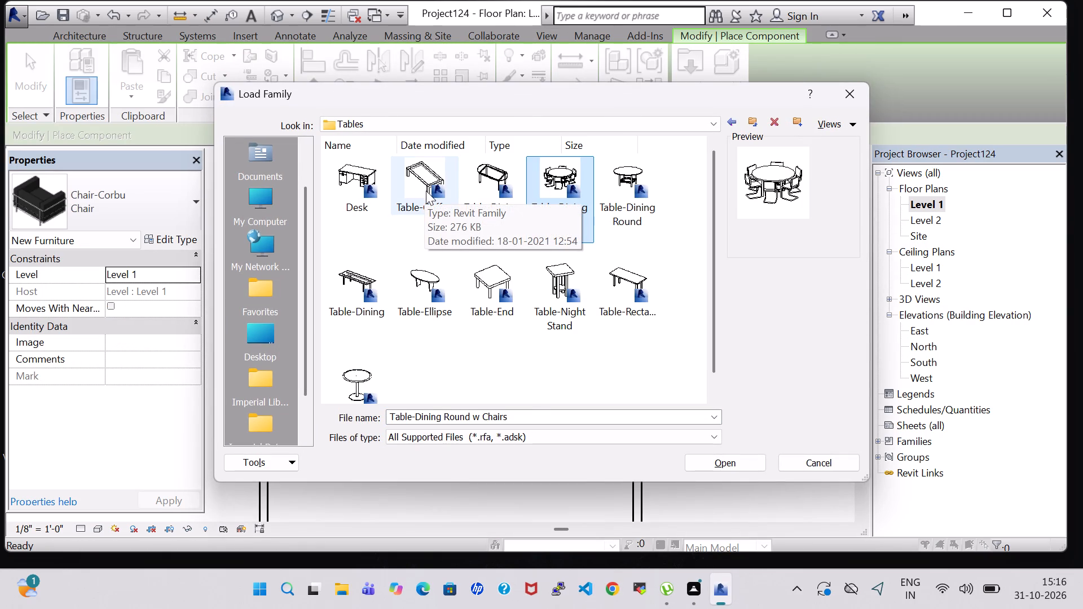
{"action": "left_click", "coordinate": [487, 187]}
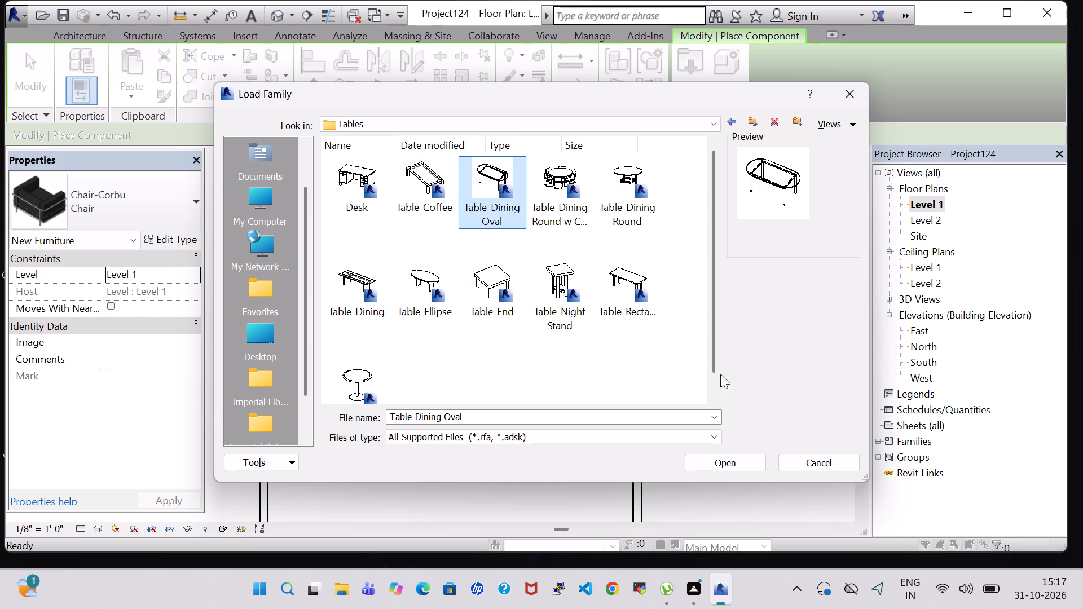
{"action": "left_click", "coordinate": [734, 458]}
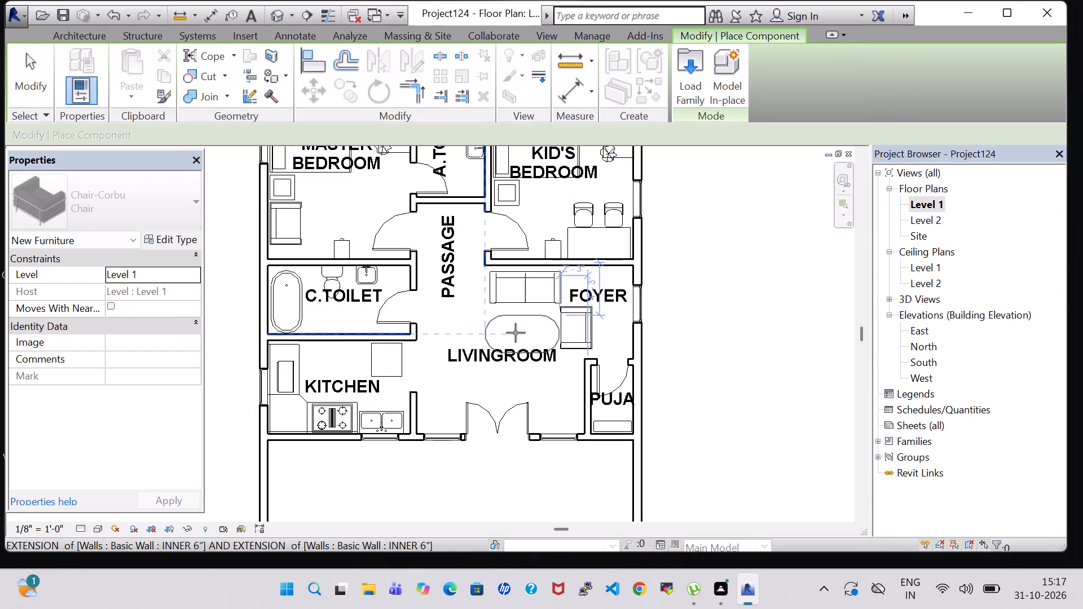
Place the oval table horizontally above the LIVINGROOM label, just below the sofa and beside the living room chair.
{"action": "scroll", "coordinate": [516, 334], "scroll_direction": "up", "scroll_amount": 5}
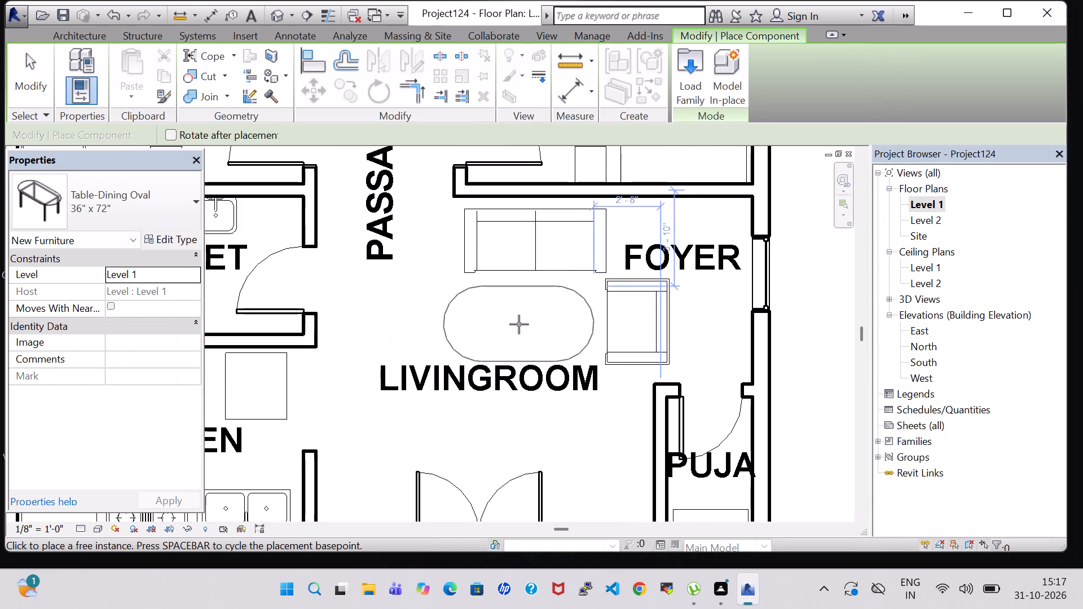
{"action": "left_click", "coordinate": [519, 324]}
{"action": "key", "text": "Escape"}
{"action": "key", "text": "Escape"}
Change the living room's oval table to the 36" x 48" type.
{"action": "left_click", "coordinate": [502, 288]}
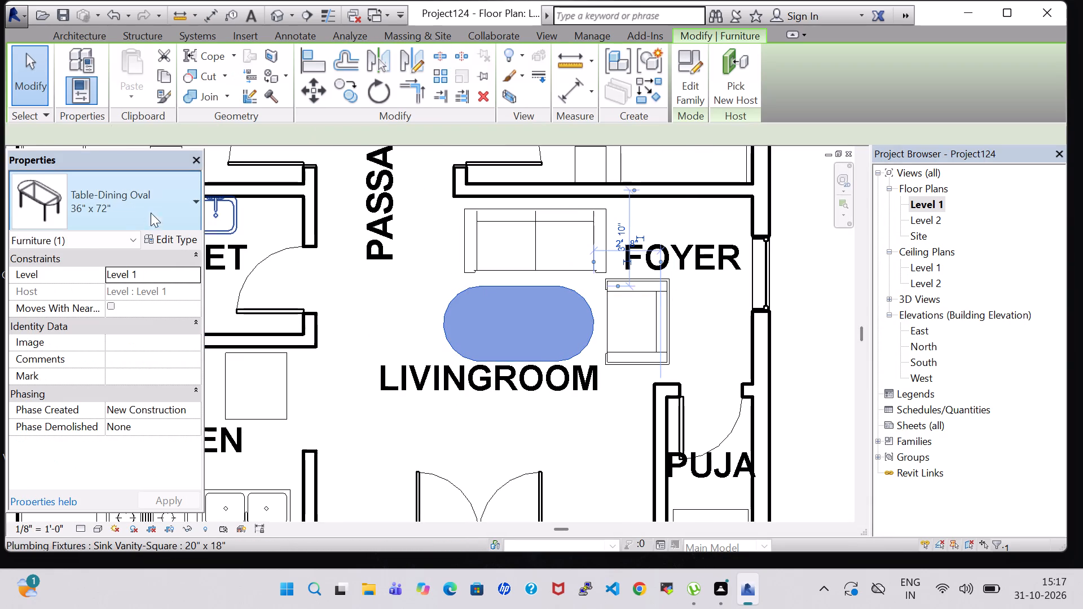
{"action": "left_click", "coordinate": [151, 233]}
{"action": "left_click", "coordinate": [342, 127]}
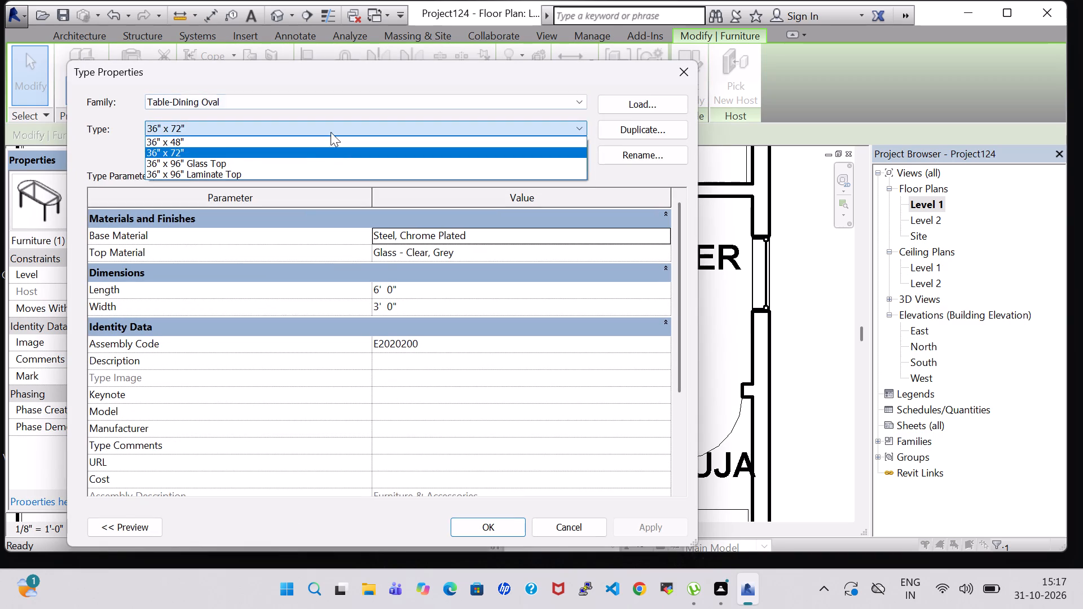
{"action": "left_click", "coordinate": [307, 141]}
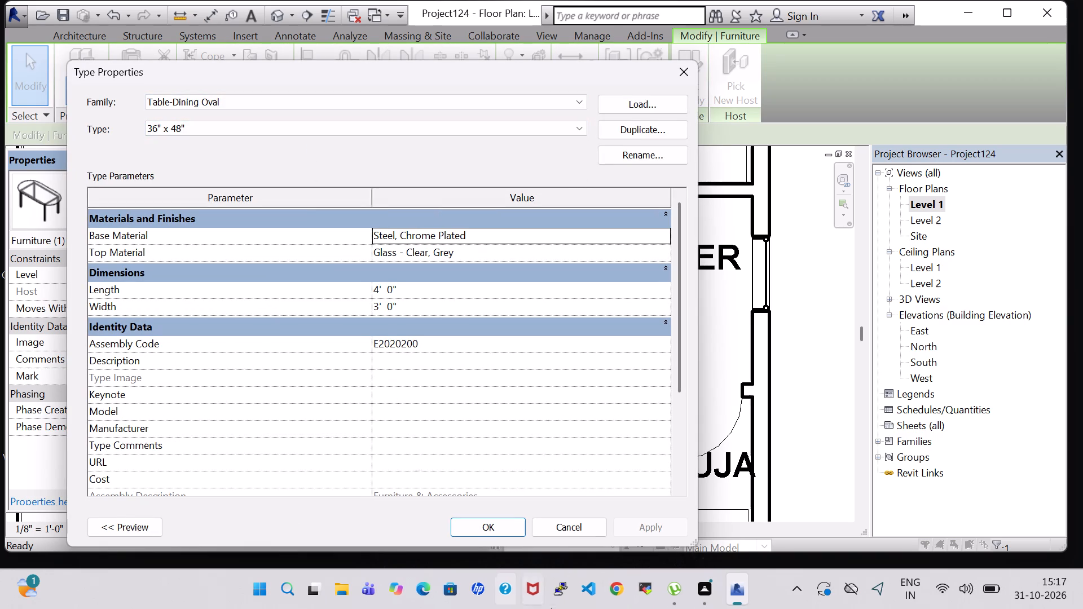
{"action": "left_click", "coordinate": [474, 527]}
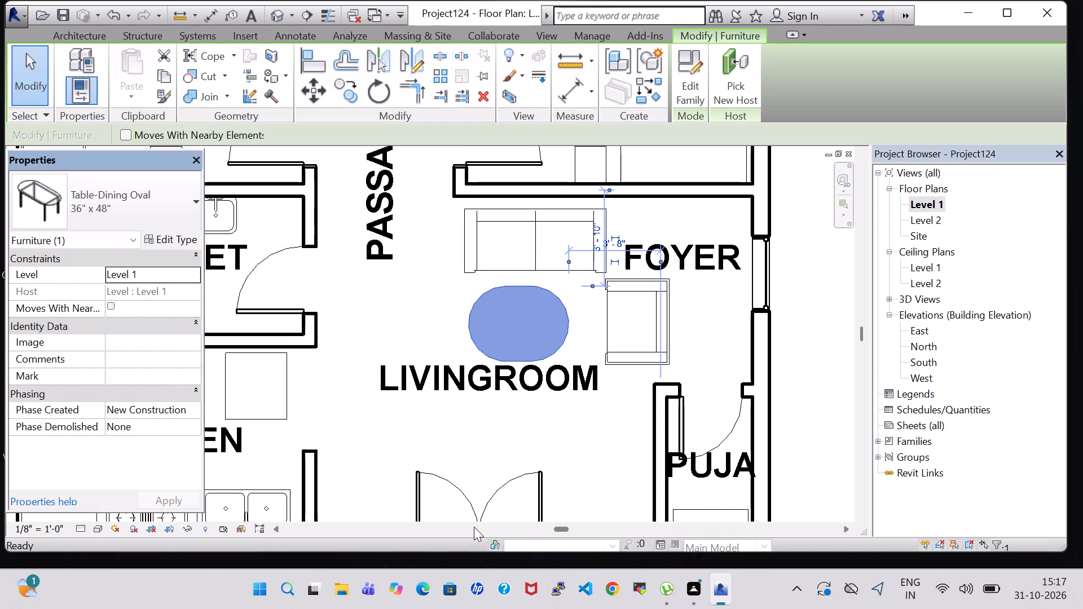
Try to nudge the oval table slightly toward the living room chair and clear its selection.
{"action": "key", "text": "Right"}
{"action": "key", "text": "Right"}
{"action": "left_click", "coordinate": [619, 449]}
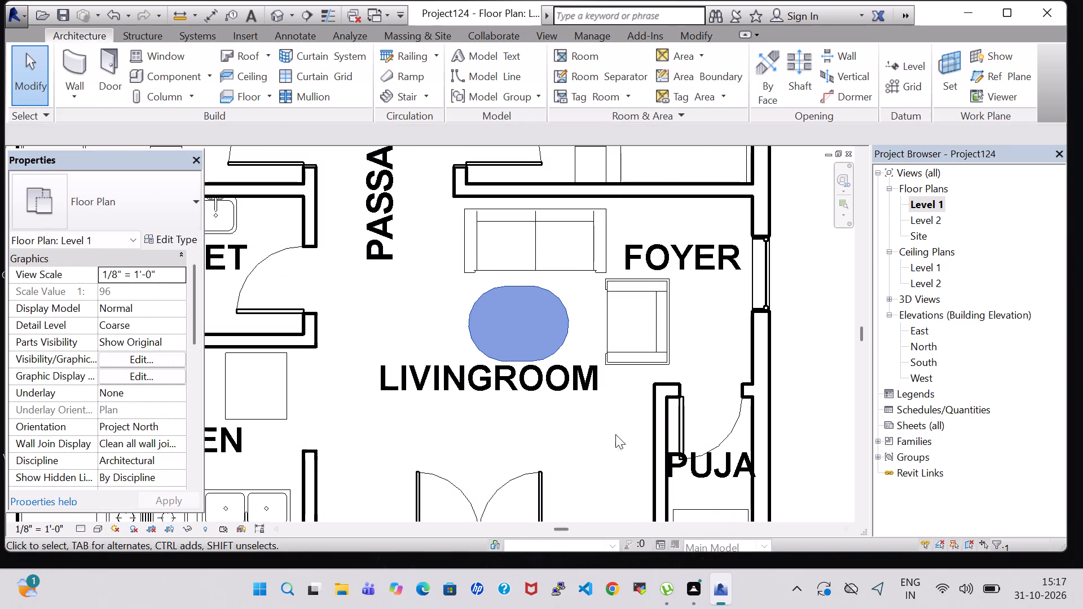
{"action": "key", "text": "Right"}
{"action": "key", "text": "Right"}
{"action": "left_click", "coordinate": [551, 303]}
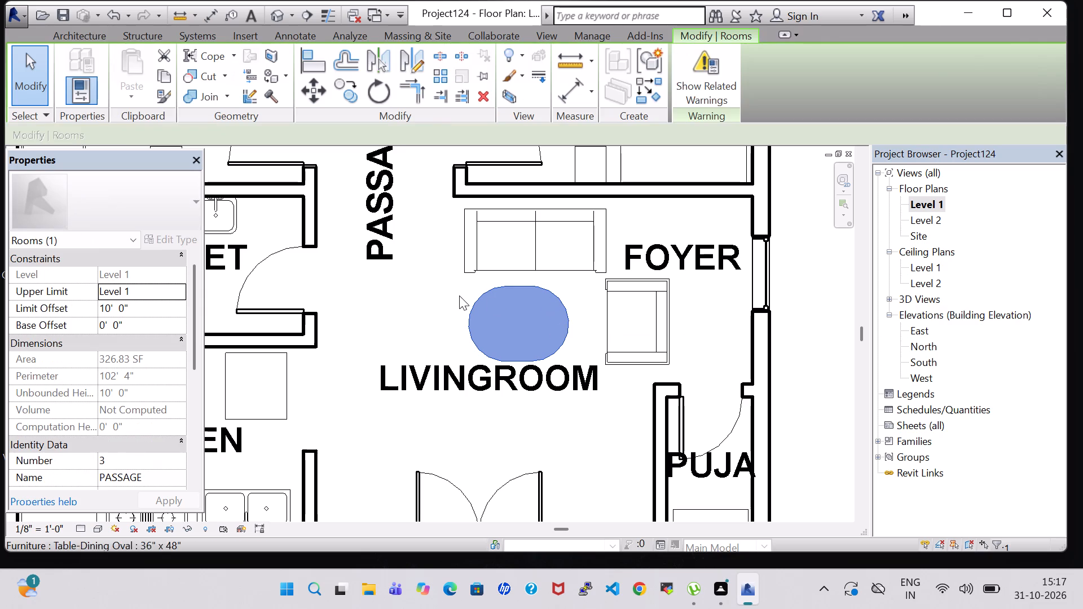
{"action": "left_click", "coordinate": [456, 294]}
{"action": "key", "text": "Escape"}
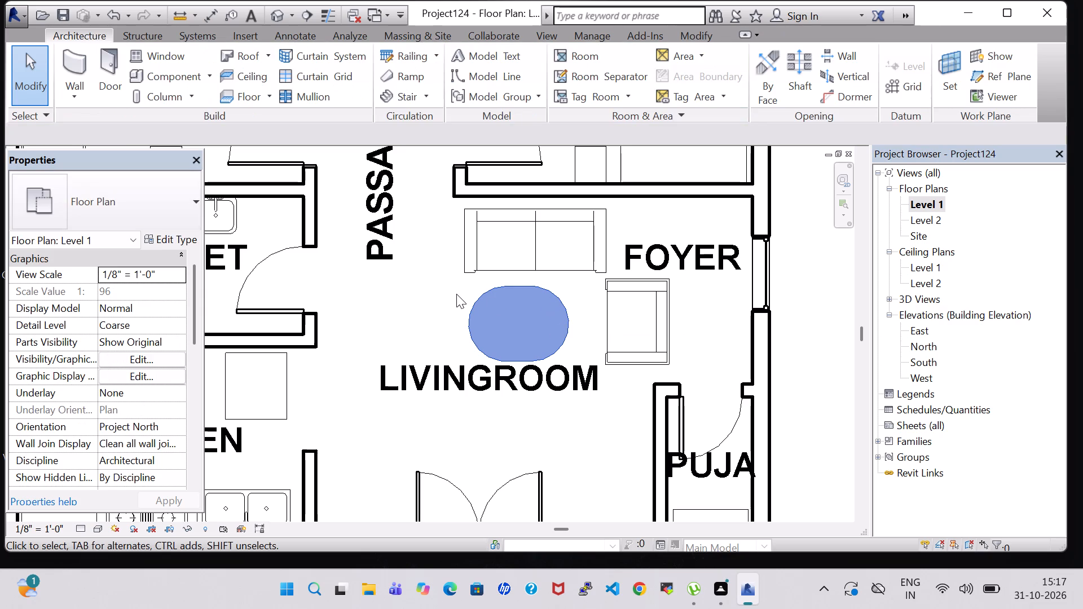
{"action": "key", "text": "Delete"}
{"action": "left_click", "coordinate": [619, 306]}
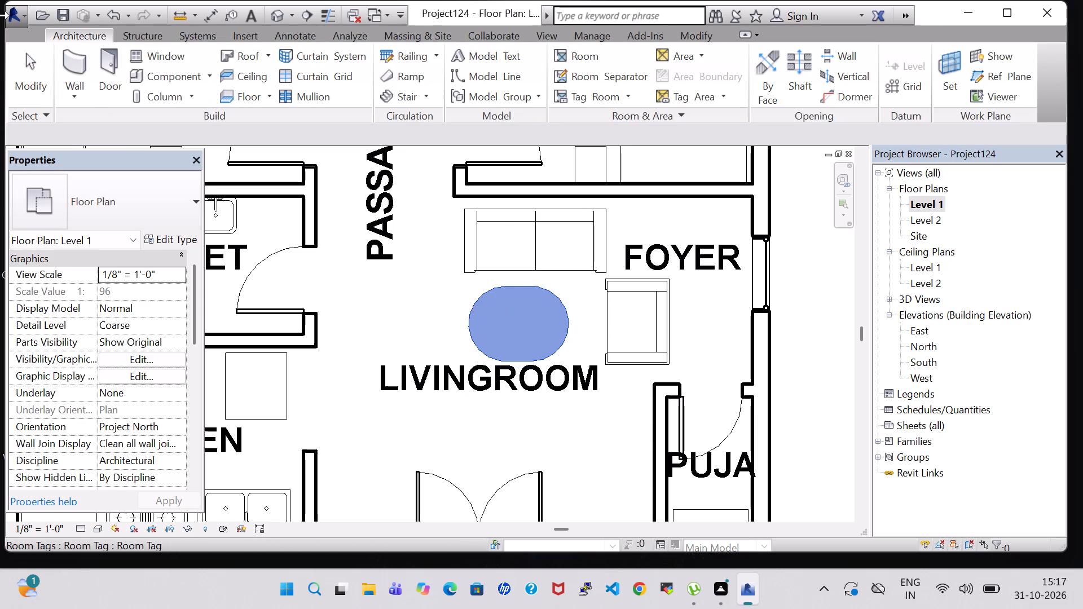
Save the project.
{"action": "left_click", "coordinate": [62, 12]}
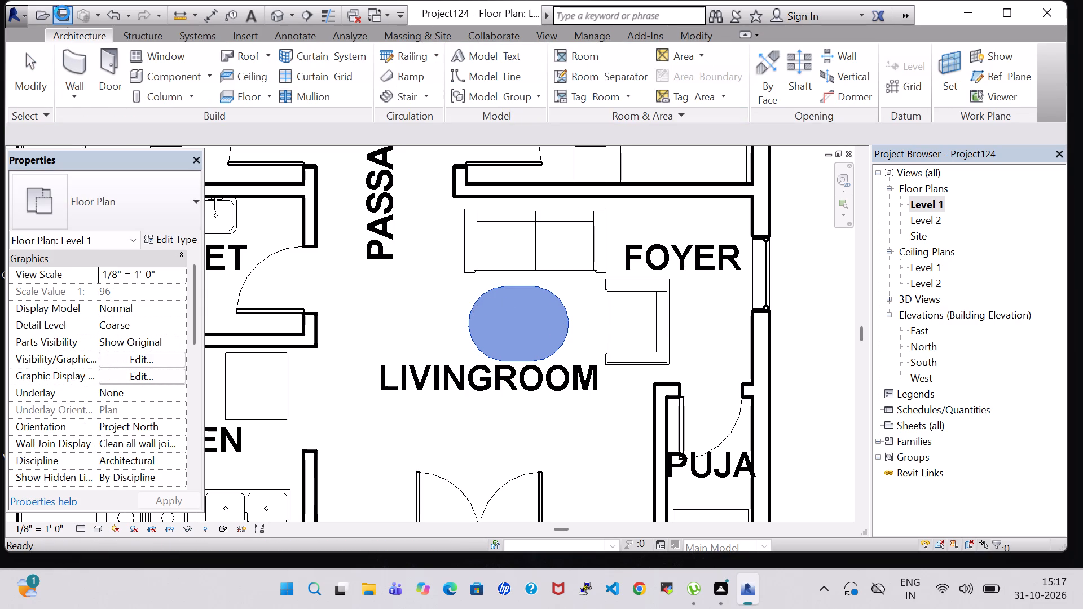
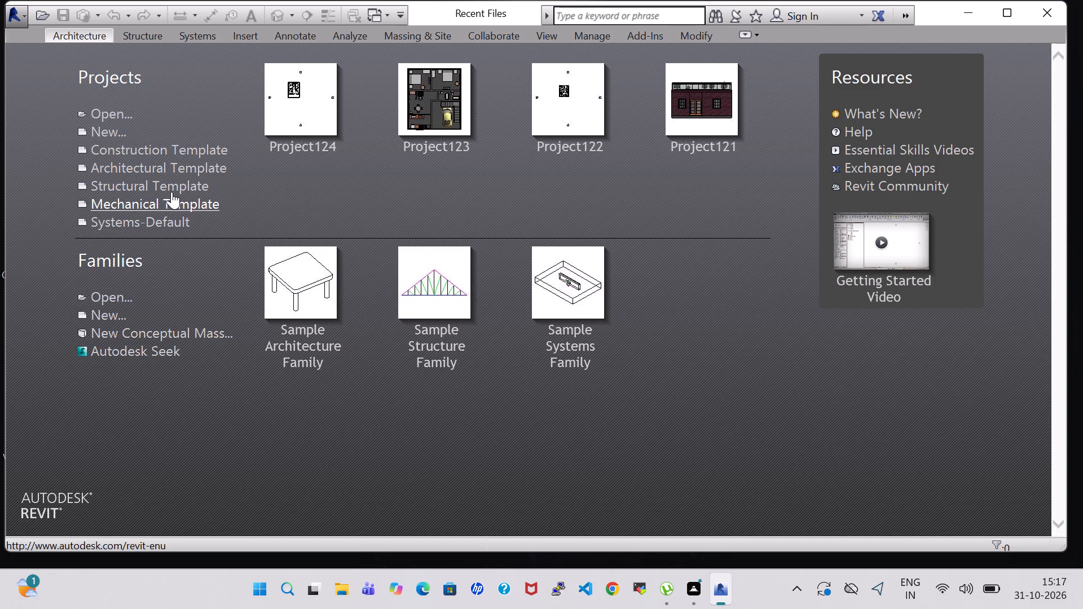
Open the recent project Project124.
{"action": "double_click", "coordinate": [293, 138]}
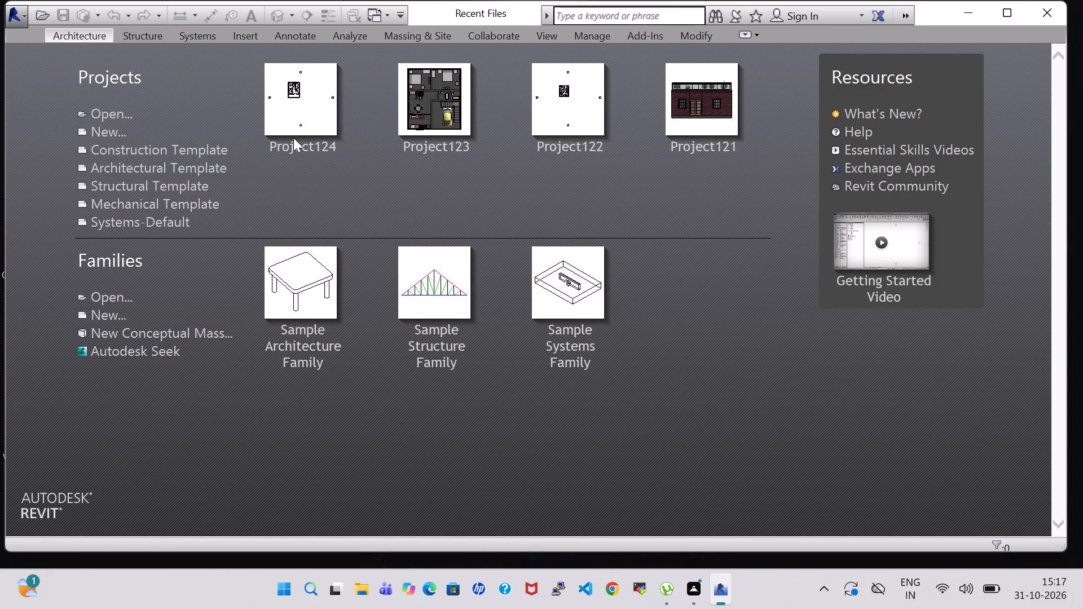
{"action": "double_click", "coordinate": [299, 148]}
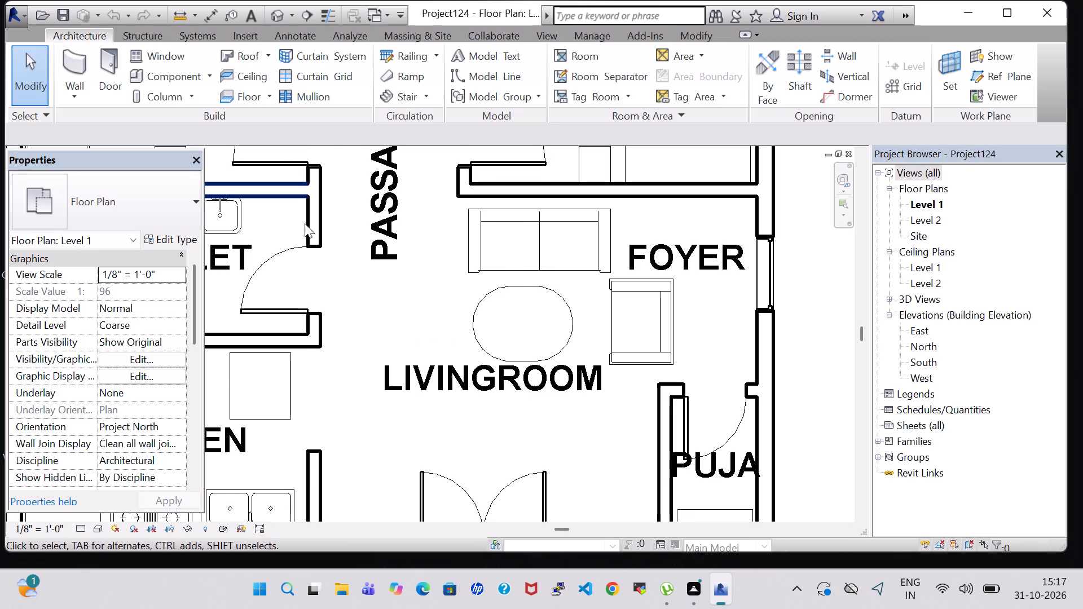
Nudge the living room's oval table three increments toward the chair and clear the selection.
{"action": "scroll", "coordinate": [333, 281], "scroll_direction": "down", "scroll_amount": 3}
{"action": "left_click", "coordinate": [456, 290]}
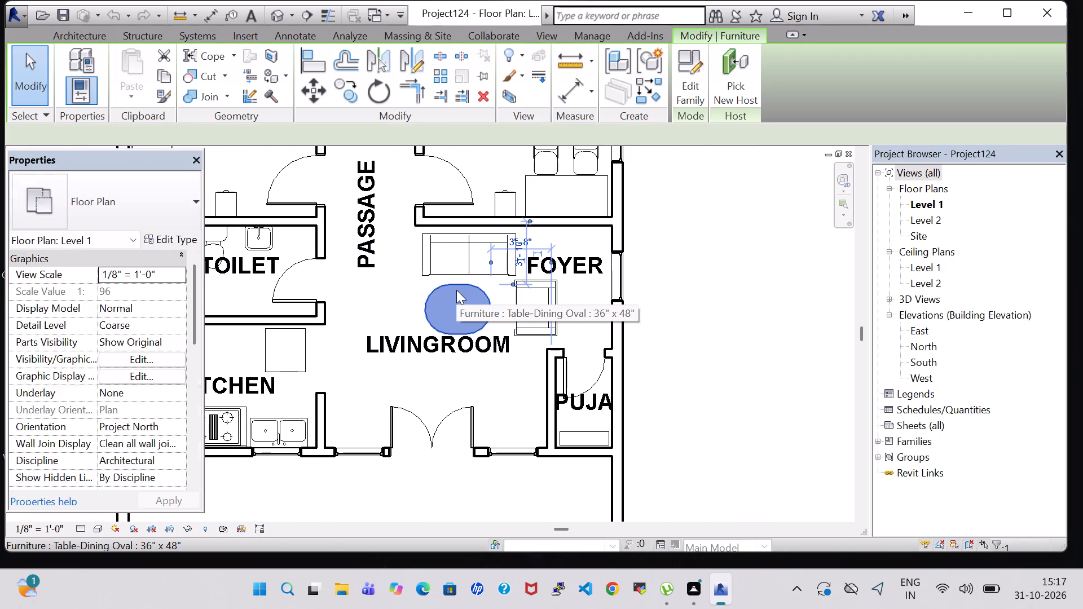
{"action": "key", "text": "Right"}
{"action": "key", "text": "Right"}
{"action": "key", "text": "Right"}
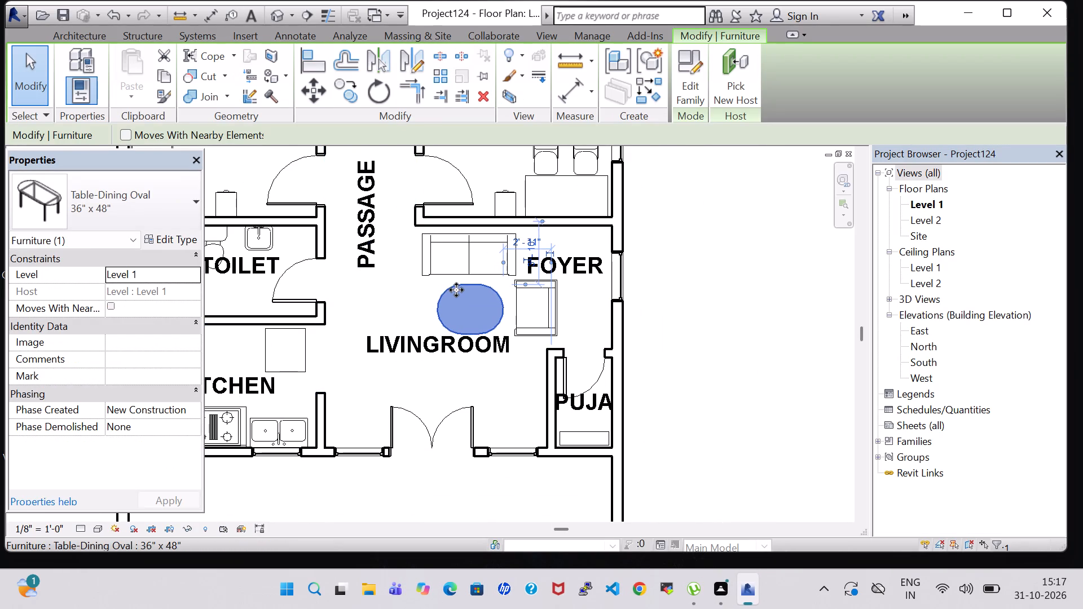
{"action": "left_click", "coordinate": [742, 284]}
Create a similar Agave - 1.5' plant from the kid's bedroom plant and place it at the oval table's edge farthest from the chair.
{"action": "scroll", "coordinate": [573, 310], "scroll_direction": "down", "scroll_amount": 3}
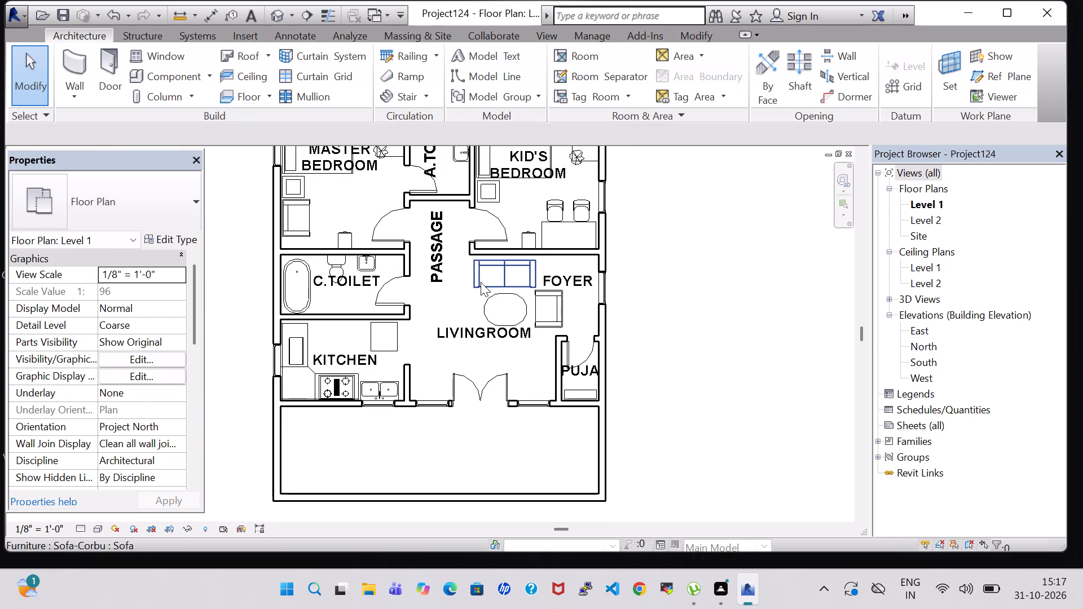
{"action": "left_click", "coordinate": [592, 173]}
{"action": "left_click", "coordinate": [578, 157]}
{"action": "right_click", "coordinate": [578, 157]}
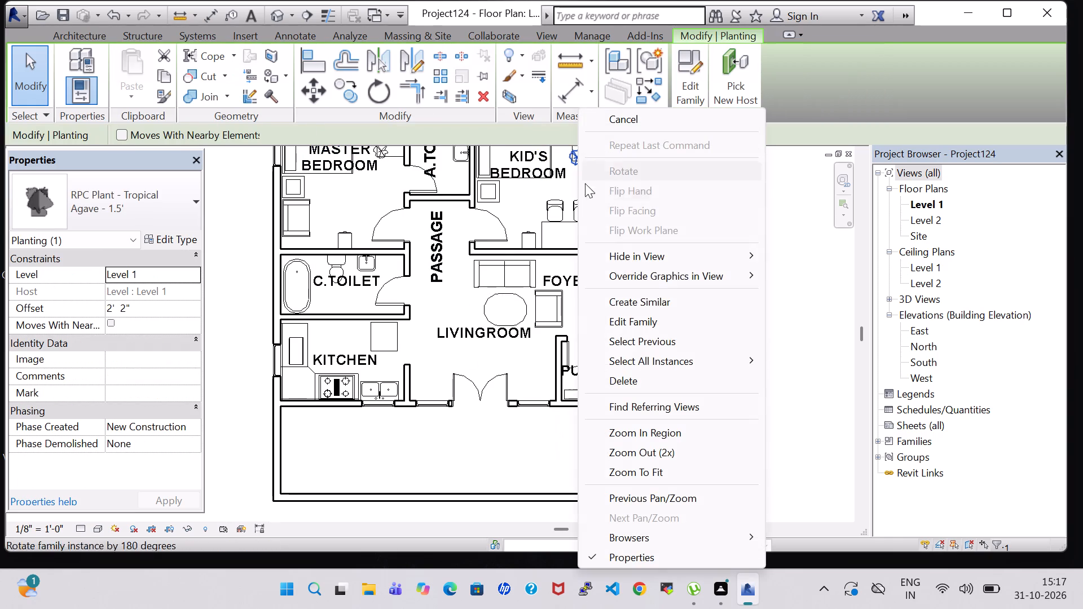
{"action": "left_click", "coordinate": [633, 299]}
{"action": "left_click", "coordinate": [485, 303]}
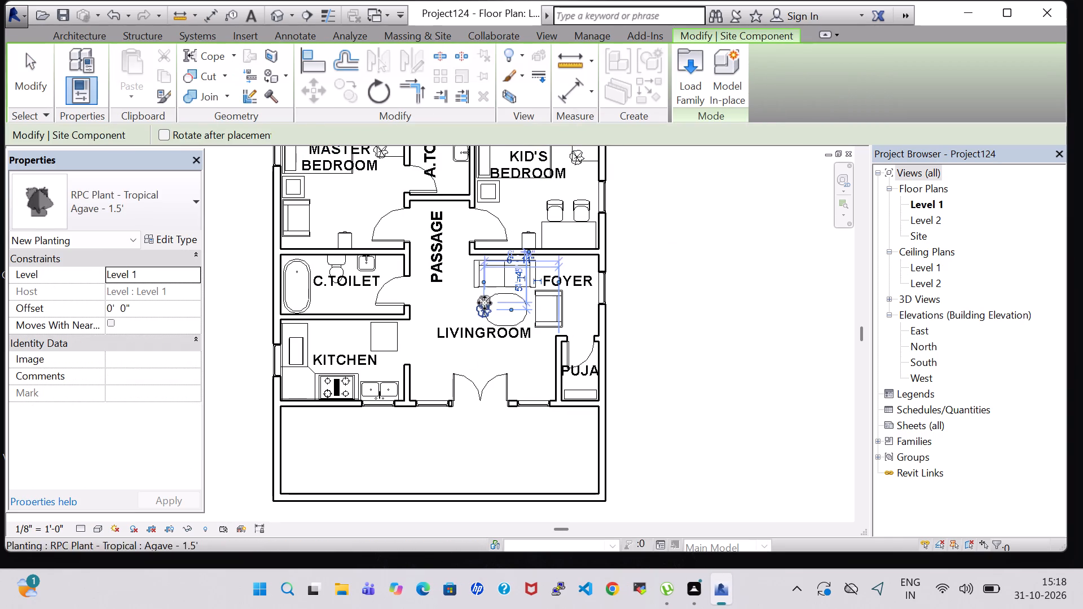
{"action": "key", "text": "Escape"}
{"action": "key", "text": "Escape"}
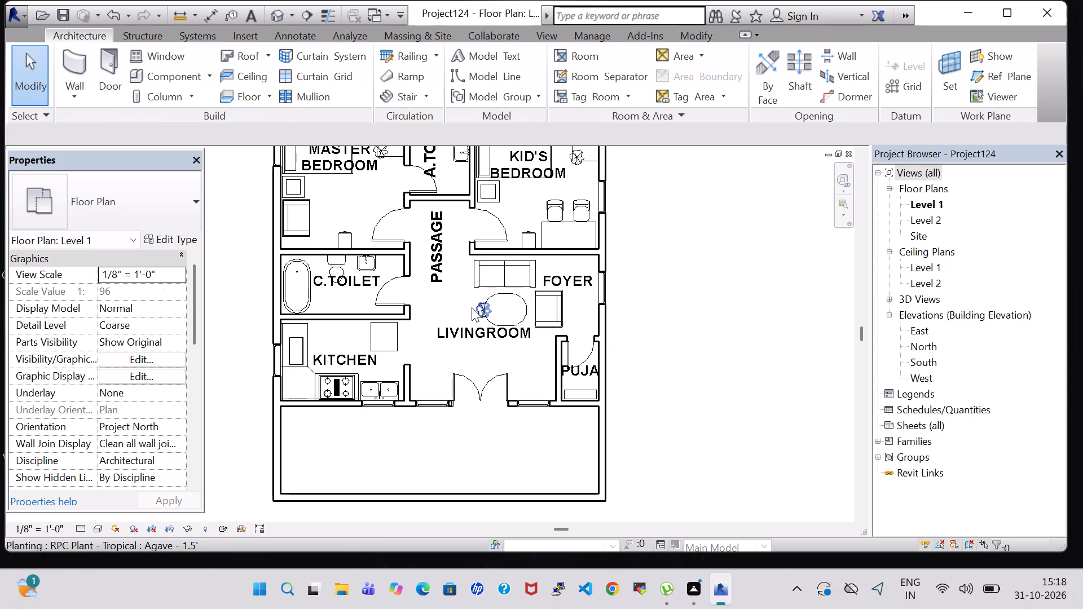
Set the living room plant's offset to 2' 5" and apply it.
{"action": "left_click", "coordinate": [475, 308]}
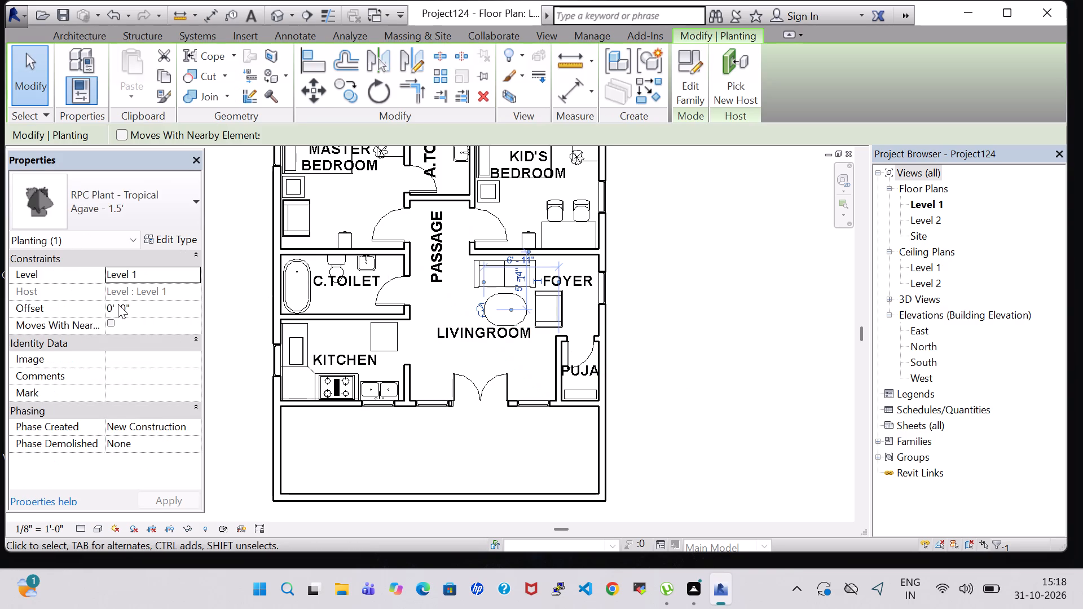
{"action": "left_click", "coordinate": [116, 314]}
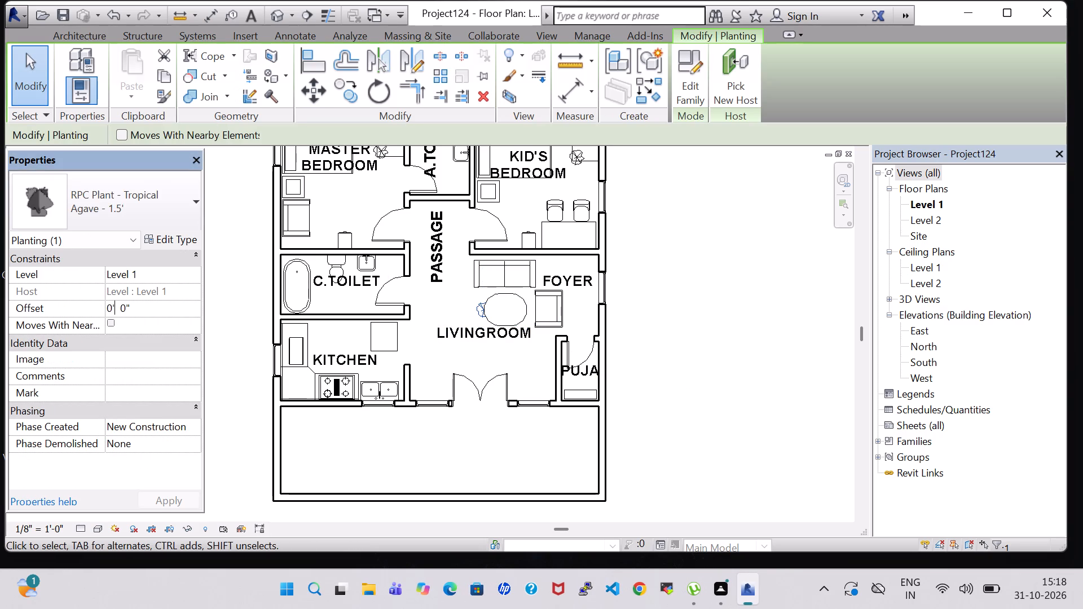
{"action": "key", "text": "Left"}
{"action": "key", "text": "BackSpace"}
{"action": "key", "text": "2"}
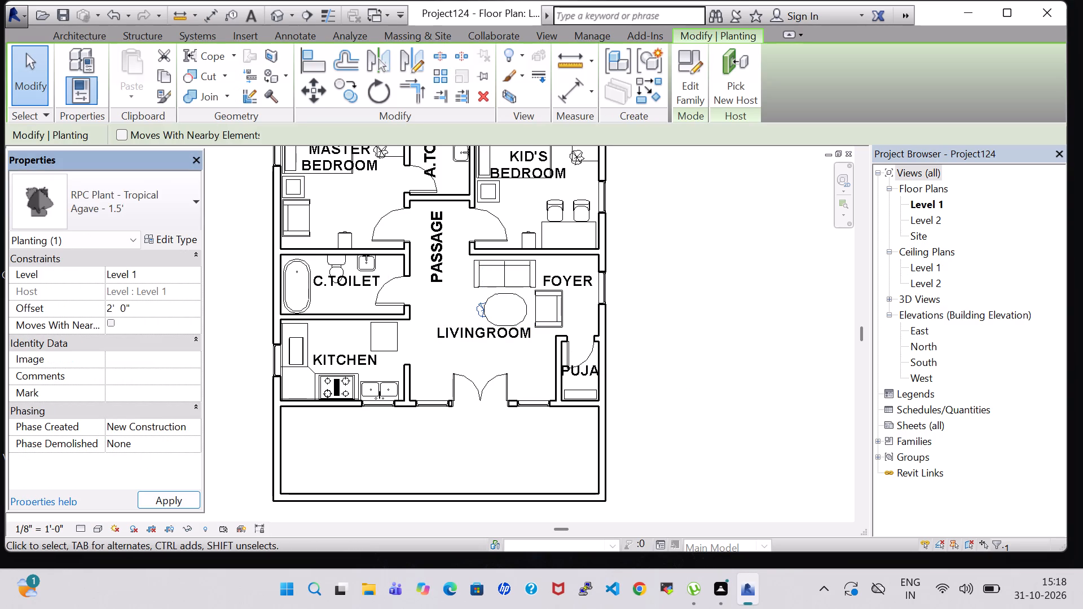
{"action": "left_click", "coordinate": [127, 314]}
{"action": "key", "text": "BackSpace"}
{"action": "key", "text": "5"}
{"action": "double_click", "coordinate": [161, 498]}
{"action": "left_click", "coordinate": [757, 257]}
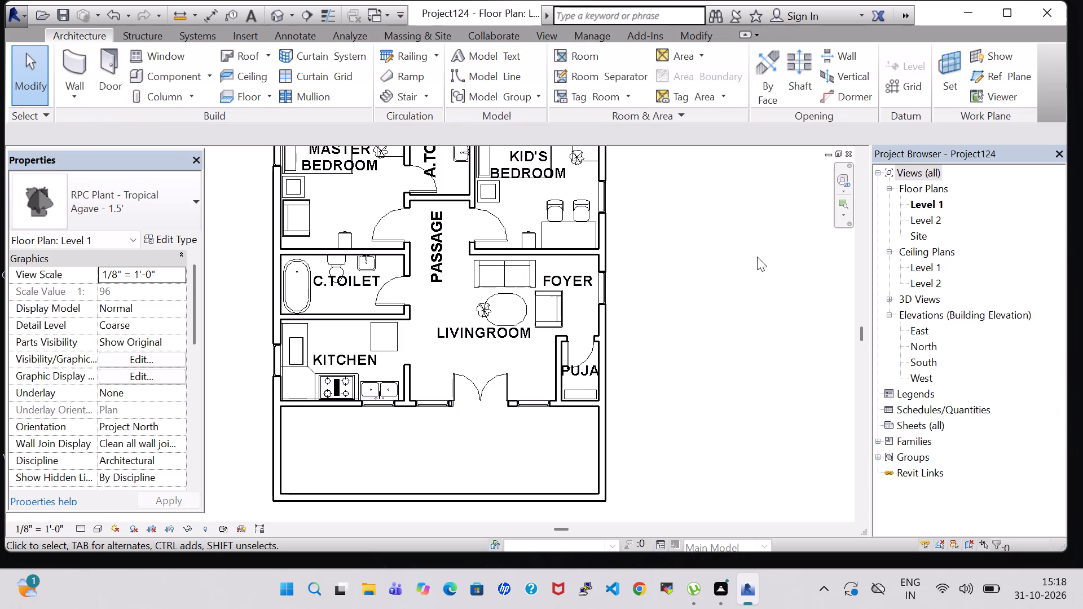
Nudge the Agave plant toward the chair until it is centred on the living room's oval table.
{"action": "key", "text": "Right"}
{"action": "key", "text": "Right"}
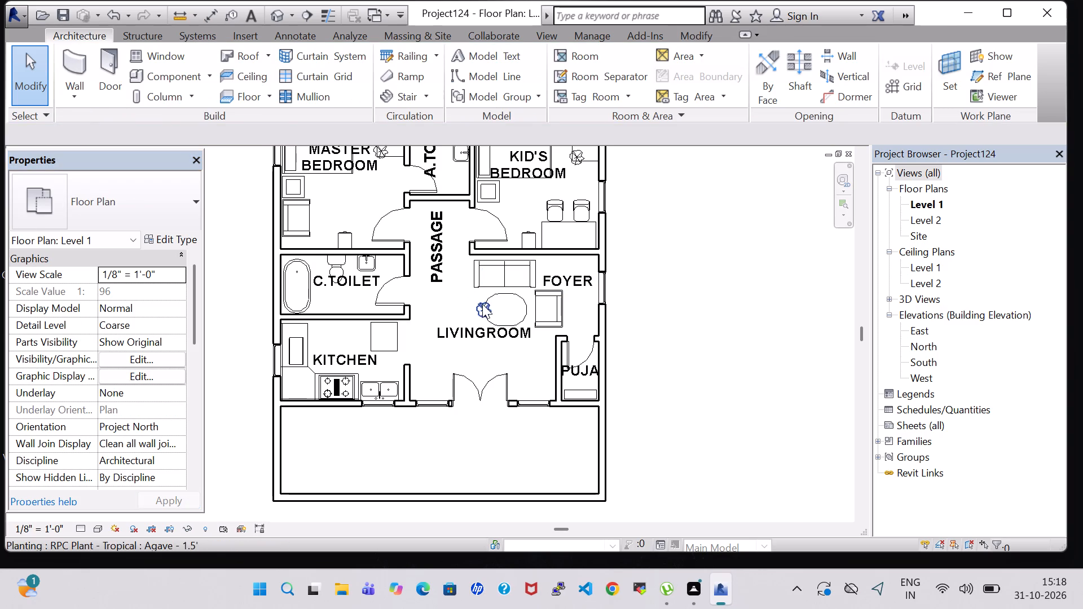
{"action": "left_click", "coordinate": [483, 305]}
{"action": "key", "text": "Right"}
{"action": "key", "text": "Right"}
{"action": "key", "text": "Right"}
{"action": "key", "text": "Right"}
{"action": "key", "text": "Right"}
{"action": "key", "text": "Right"}
{"action": "key", "text": "Right"}
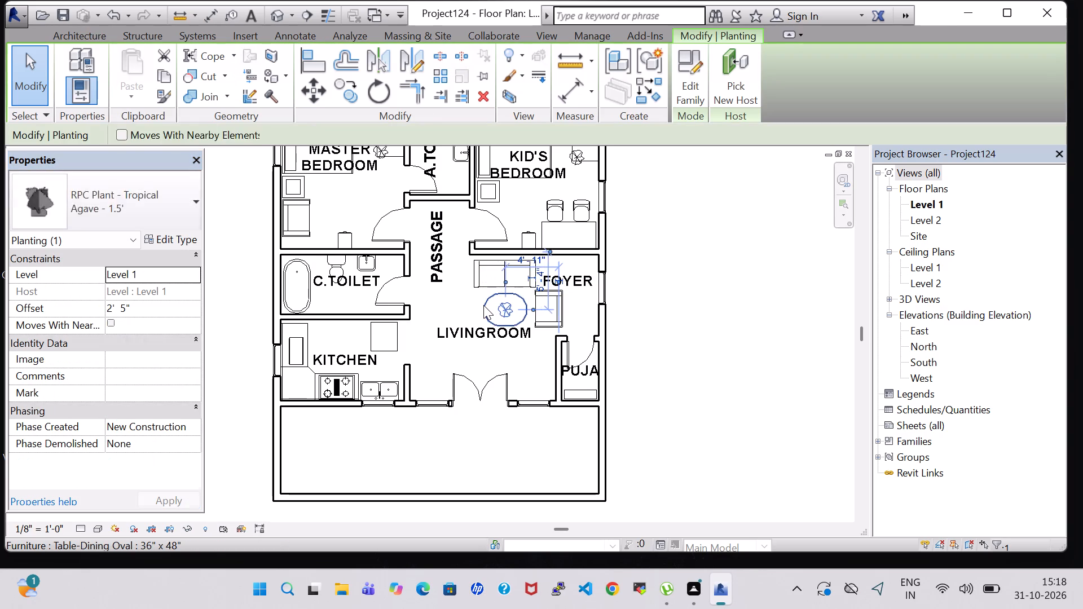
{"action": "left_click", "coordinate": [725, 272]}
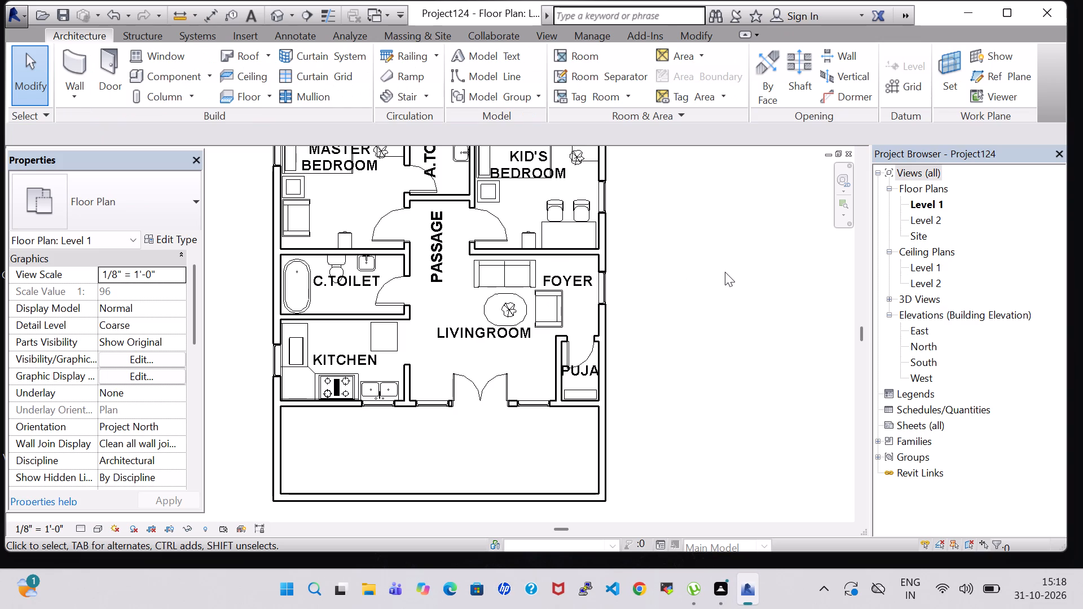
{"action": "left_click", "coordinate": [517, 312]}
{"action": "key", "text": "Left"}
{"action": "left_click", "coordinate": [694, 316]}
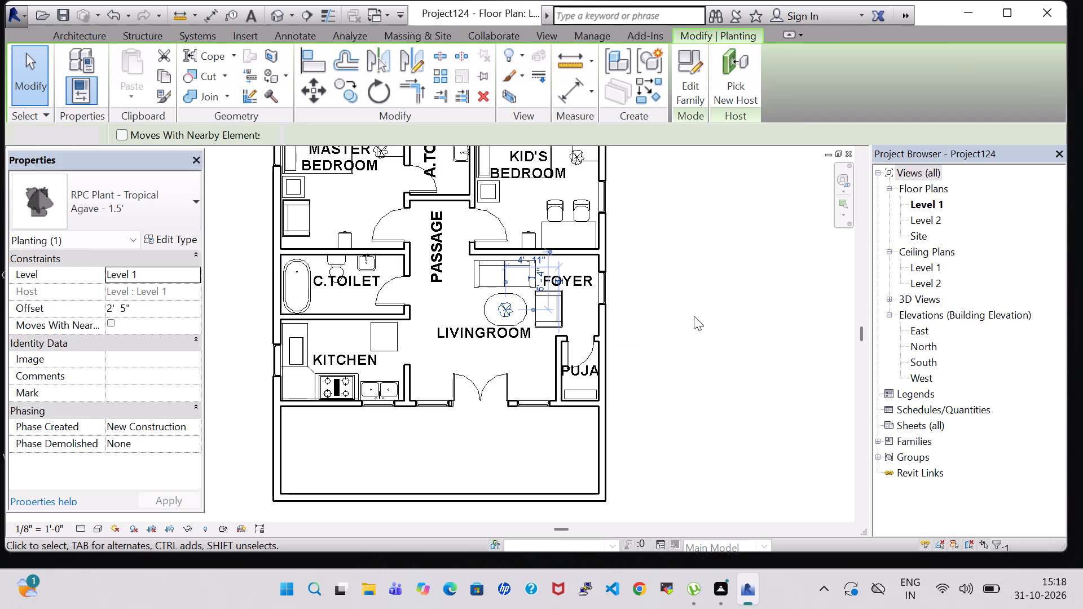
Create a similar Sofa-Corbu, rotate it to face the oval table, and place it between the LIVINGROOM label and the double entrance door.
{"action": "scroll", "coordinate": [507, 302], "scroll_direction": "up", "scroll_amount": 4}
{"action": "middle_click_drag", "start_coordinate": [505, 295], "coordinate": [507, 347]}
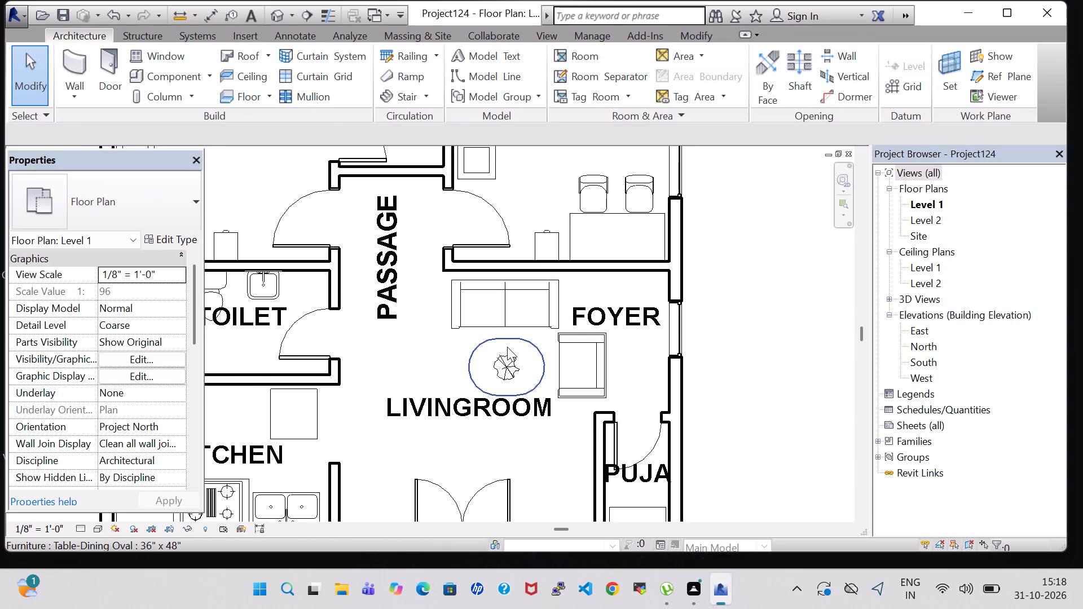
{"action": "scroll", "coordinate": [507, 347], "scroll_direction": "down", "scroll_amount": 6}
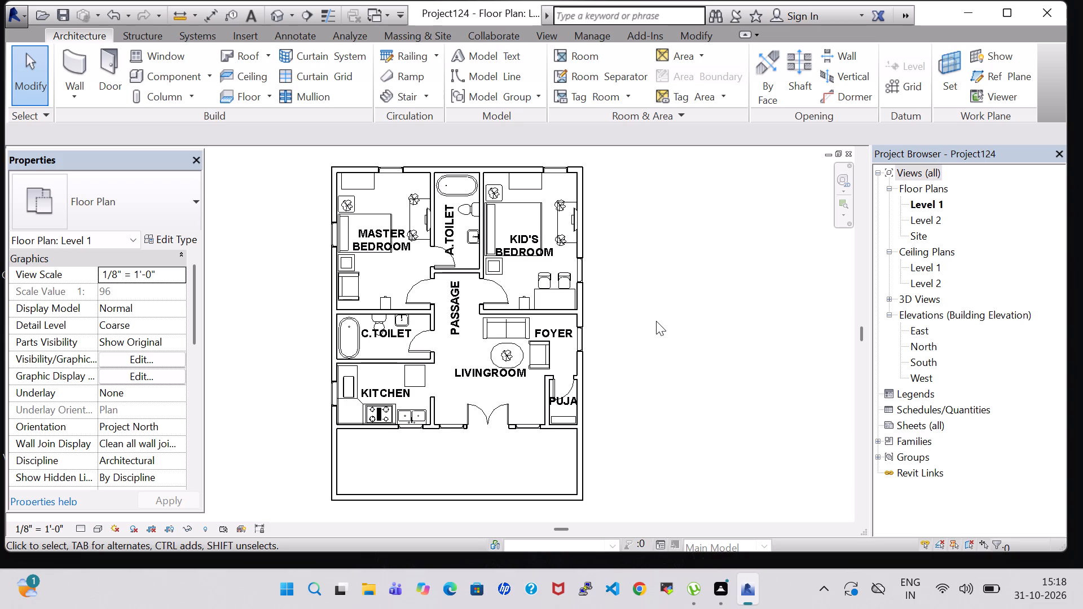
{"action": "scroll", "coordinate": [553, 347], "scroll_direction": "up", "scroll_amount": 5}
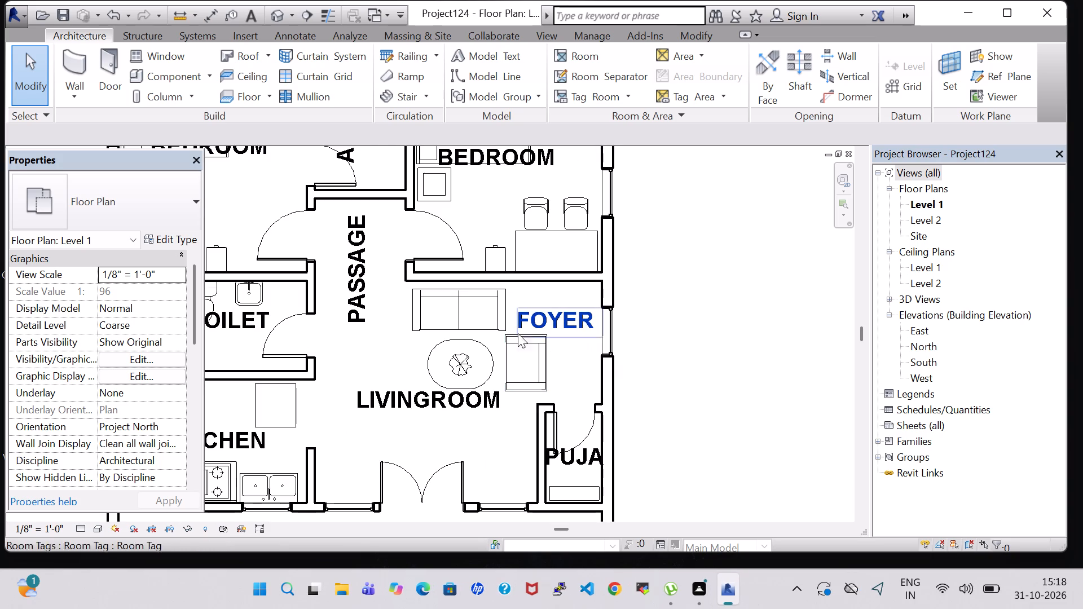
{"action": "left_click", "coordinate": [469, 314]}
{"action": "scroll", "coordinate": [469, 314], "scroll_direction": "up", "scroll_amount": 1}
{"action": "right_click", "coordinate": [469, 314]}
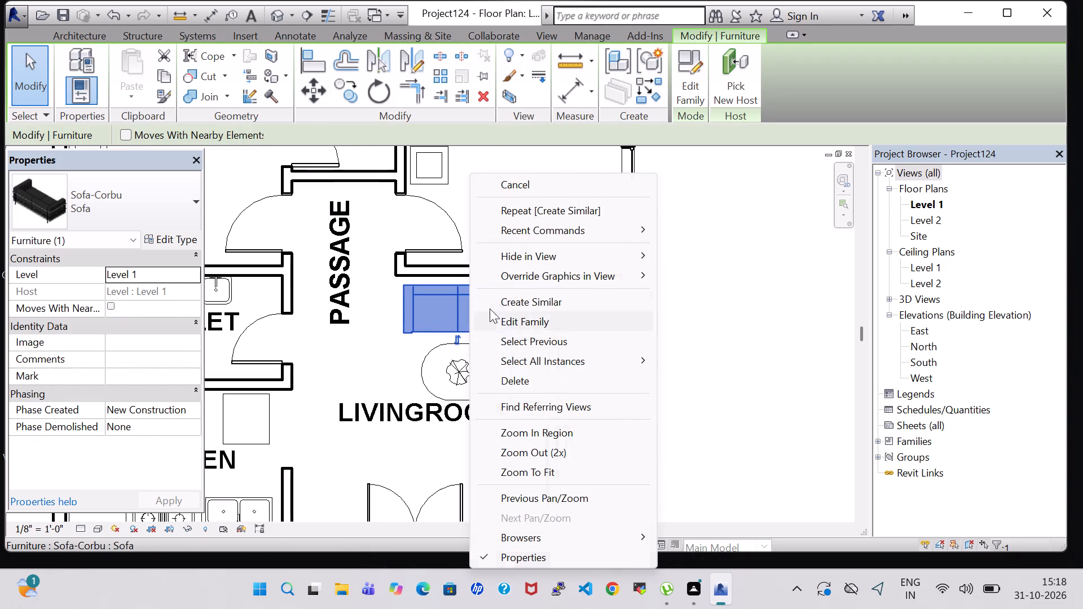
{"action": "left_click", "coordinate": [512, 302]}
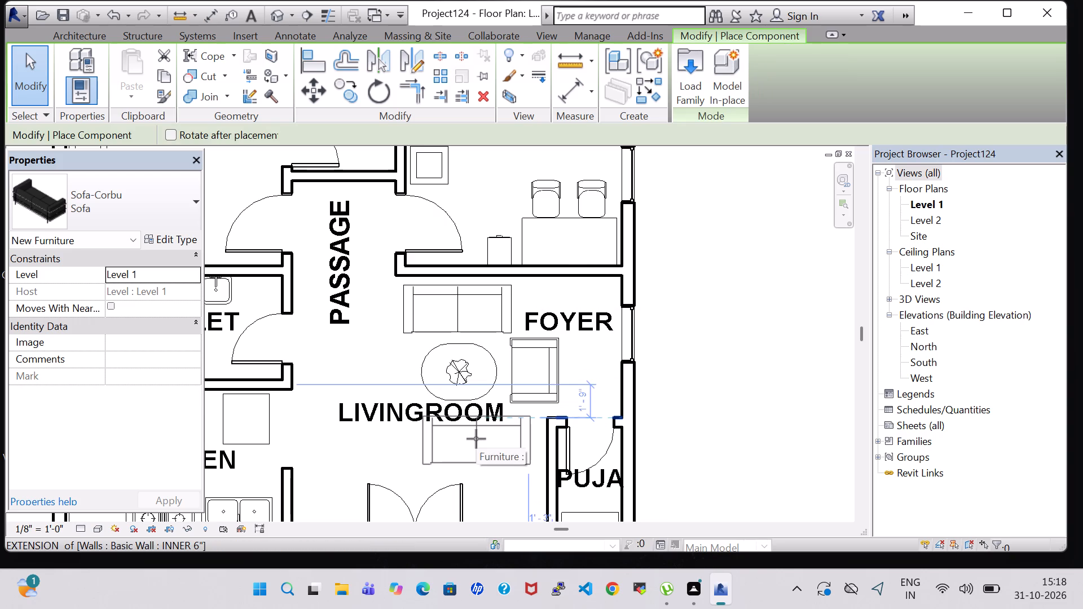
{"action": "key", "text": "space"}
{"action": "key", "text": "space"}
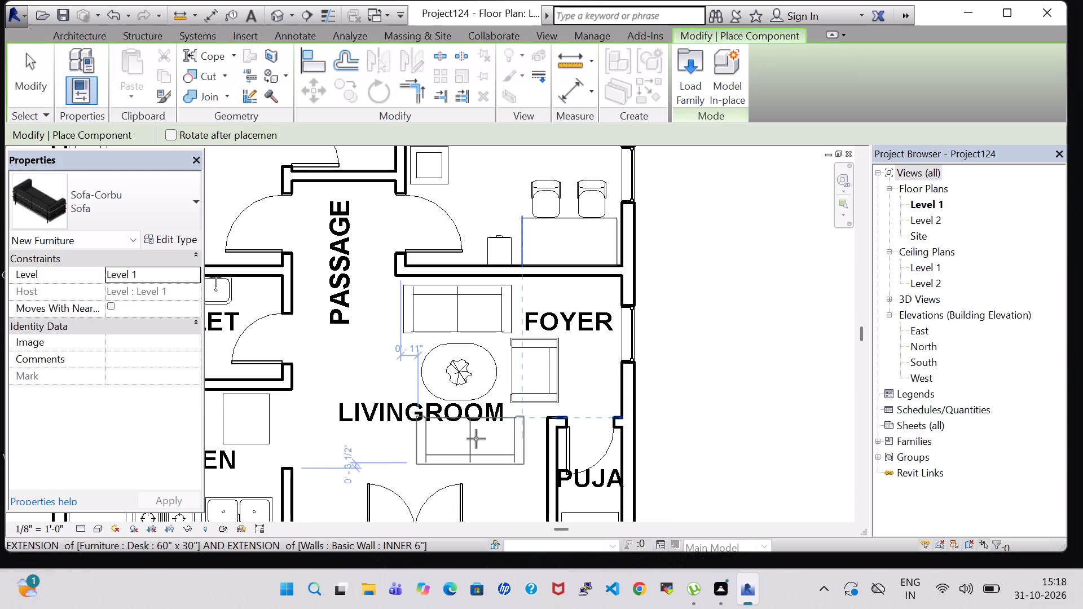
{"action": "left_click", "coordinate": [476, 439]}
{"action": "key", "text": "Escape"}
{"action": "key", "text": "Escape"}
Delete the original sofa beside the wall shared with the kid's bedroom.
{"action": "left_click", "coordinate": [456, 312]}
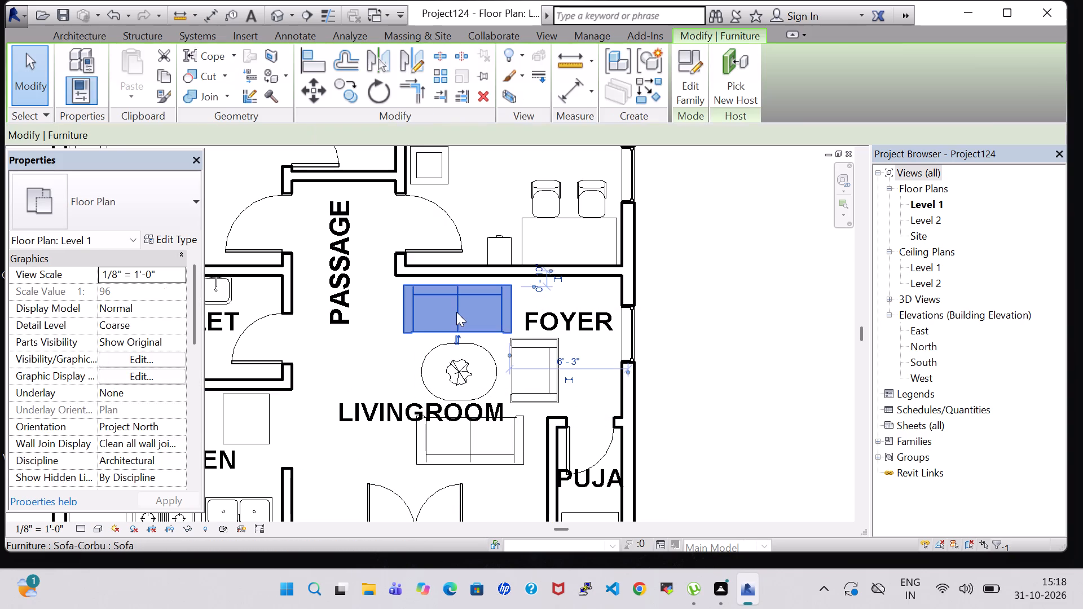
{"action": "key", "text": "Delete"}
Nudge the oval table five increments toward the wall shared with the kid's bedroom and clear the selection.
{"action": "left_click", "coordinate": [465, 342]}
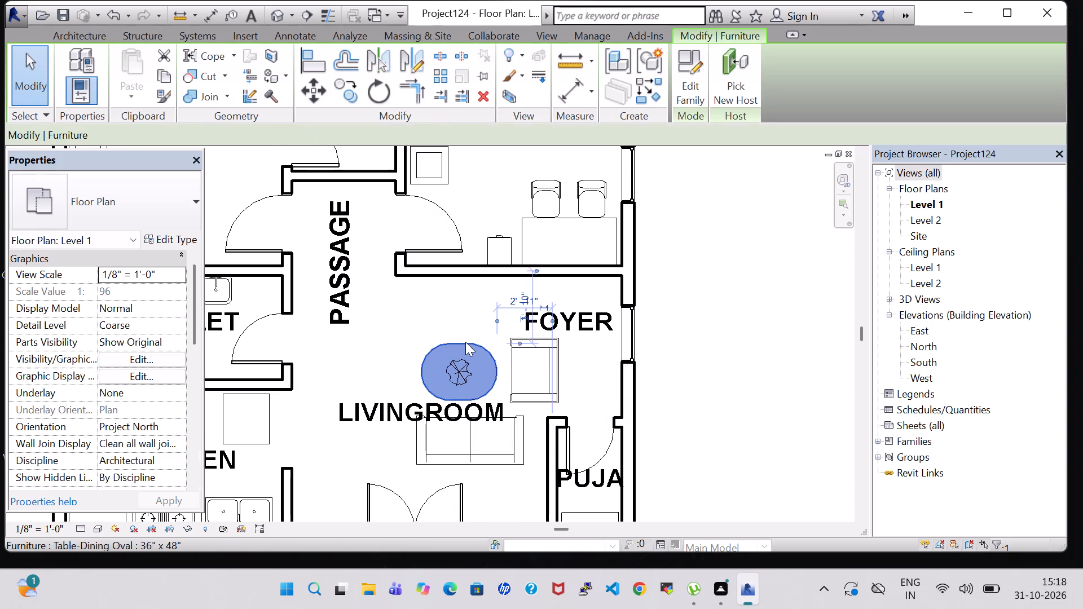
{"action": "key", "text": "Up"}
{"action": "key", "text": "Up"}
{"action": "key", "text": "Up"}
{"action": "key", "text": "Up"}
{"action": "key", "text": "Up"}
{"action": "left_click", "coordinate": [459, 375]}
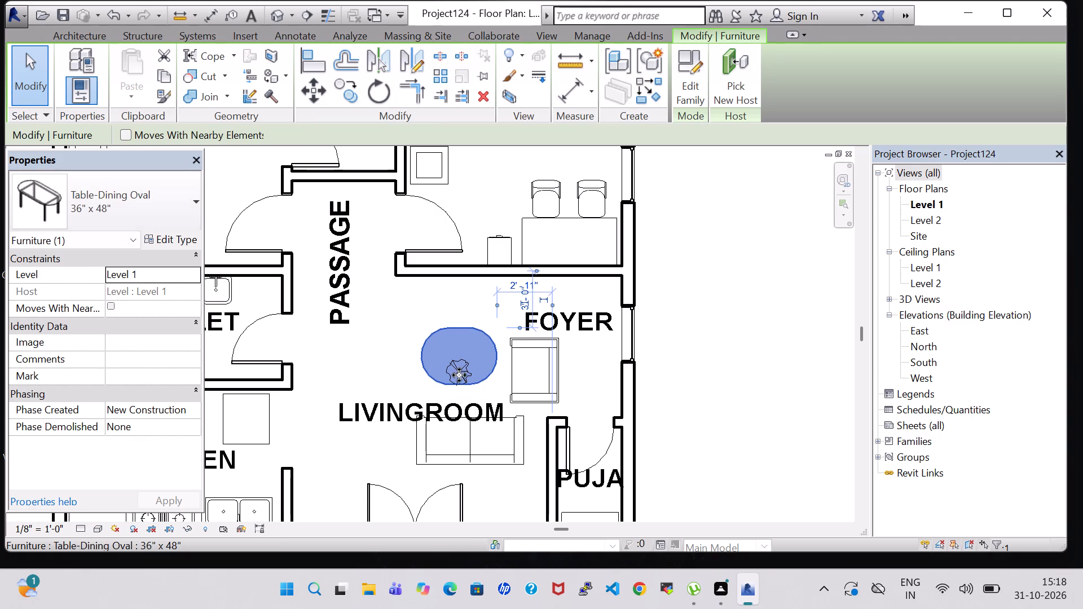
{"action": "left_click", "coordinate": [664, 363]}
Nudge the Agave plant five increments toward the kid's bedroom wall to recentre it on the oval table.
{"action": "left_click", "coordinate": [457, 365]}
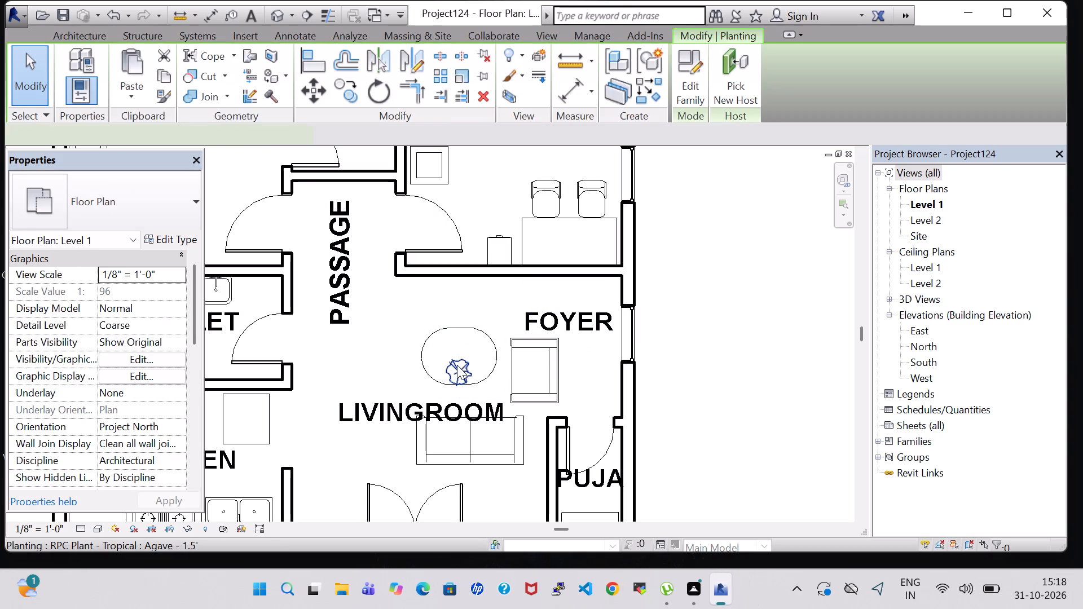
{"action": "key", "text": "Up"}
{"action": "key", "text": "Up"}
{"action": "key", "text": "Up"}
{"action": "key", "text": "Up"}
{"action": "key", "text": "Up"}
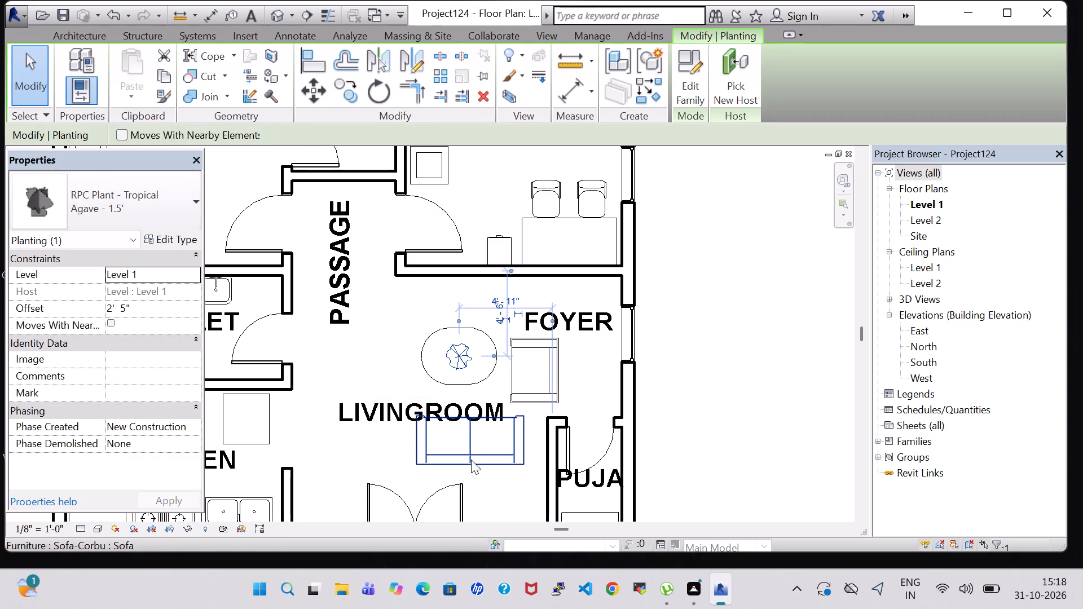
Nudge the new sofa toward the oval table and the passage side so it sits just below the table, over the LIVINGROOM label.
{"action": "left_click", "coordinate": [471, 460]}
{"action": "key", "text": "Up"}
{"action": "key", "text": "Up"}
{"action": "key", "text": "Left"}
{"action": "key", "text": "Left"}
{"action": "key", "text": "Left"}
{"action": "key", "text": "Left"}
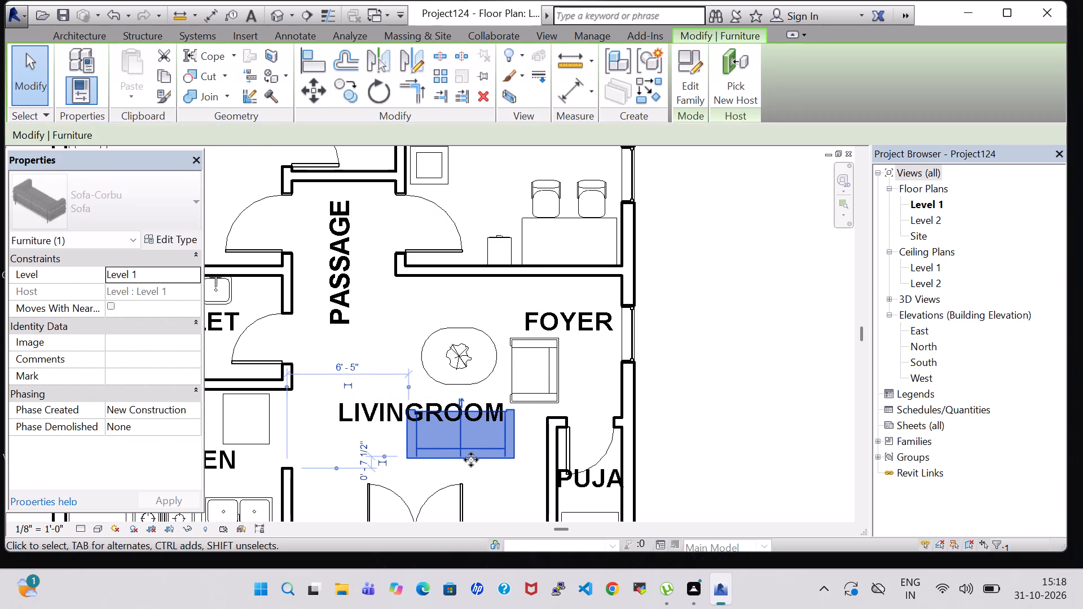
{"action": "key", "text": "Left"}
{"action": "key", "text": "Left"}
{"action": "key", "text": "Up"}
{"action": "key", "text": "Up"}
{"action": "key", "text": "Up"}
{"action": "key", "text": "Up"}
{"action": "key", "text": "Up"}
{"action": "key", "text": "Up"}
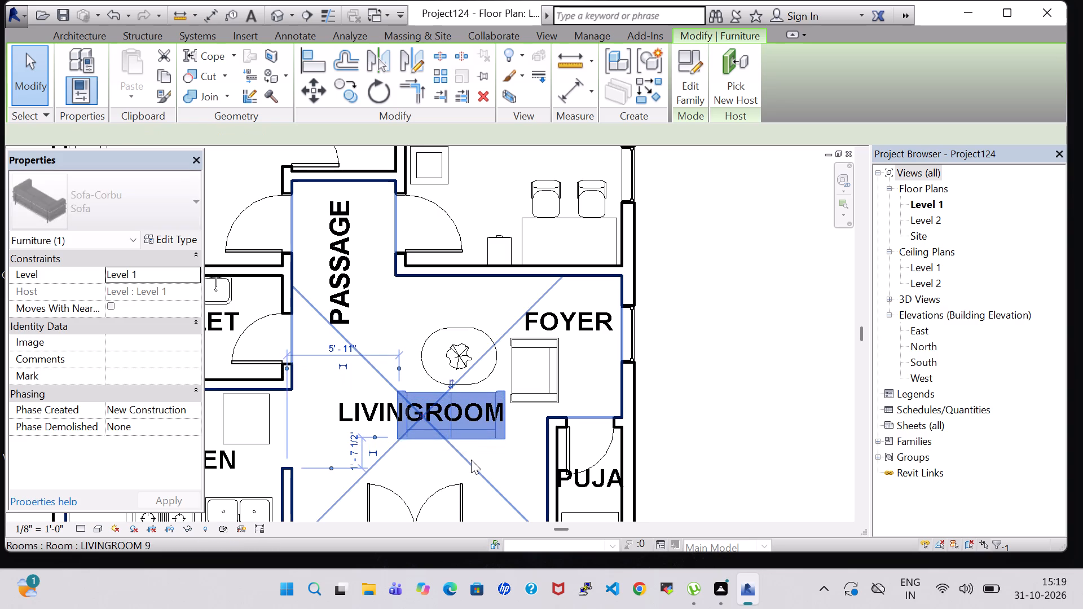
Nudge the living room chair three increments toward the kid's bedroom wall and two toward the oval table, and clear the selection.
{"action": "left_click", "coordinate": [527, 393]}
{"action": "key", "text": "Up"}
{"action": "key", "text": "Up"}
{"action": "key", "text": "Up"}
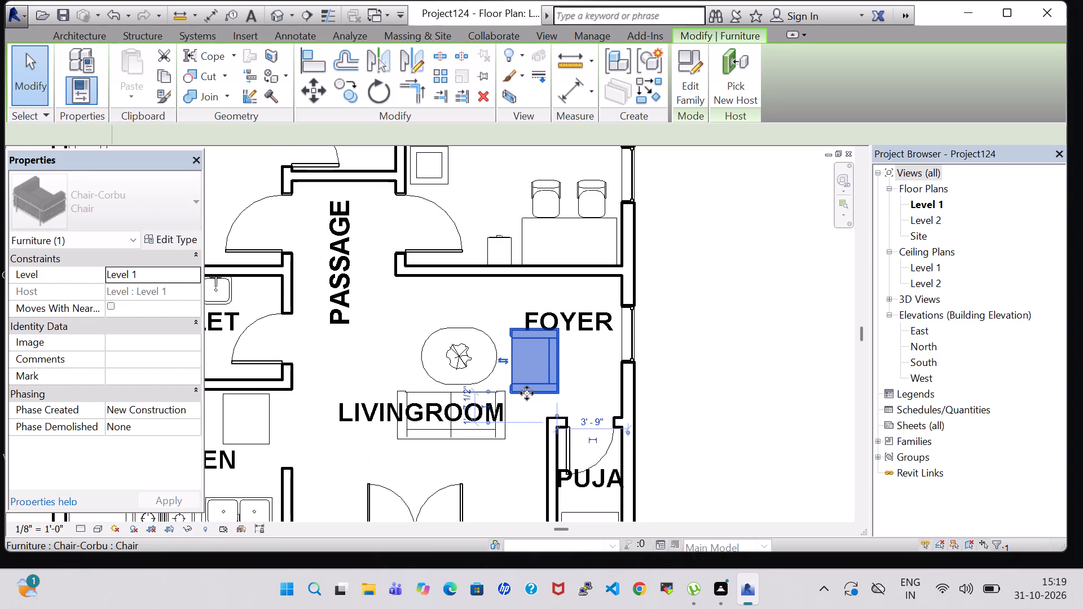
{"action": "key", "text": "Left"}
{"action": "key", "text": "Left"}
{"action": "left_click", "coordinate": [694, 365]}
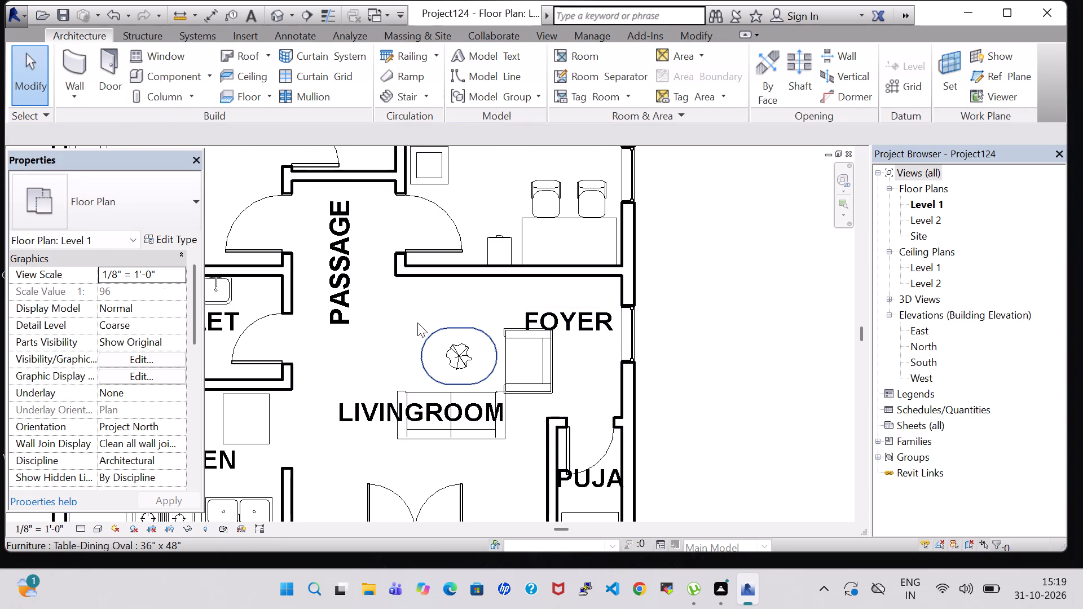
Place a copy of the master bedroom's 32" flat-screen TV on the living room side of the kid's bedroom wall, centred on the oval table.
{"action": "scroll", "coordinate": [417, 323], "scroll_direction": "down", "scroll_amount": 4}
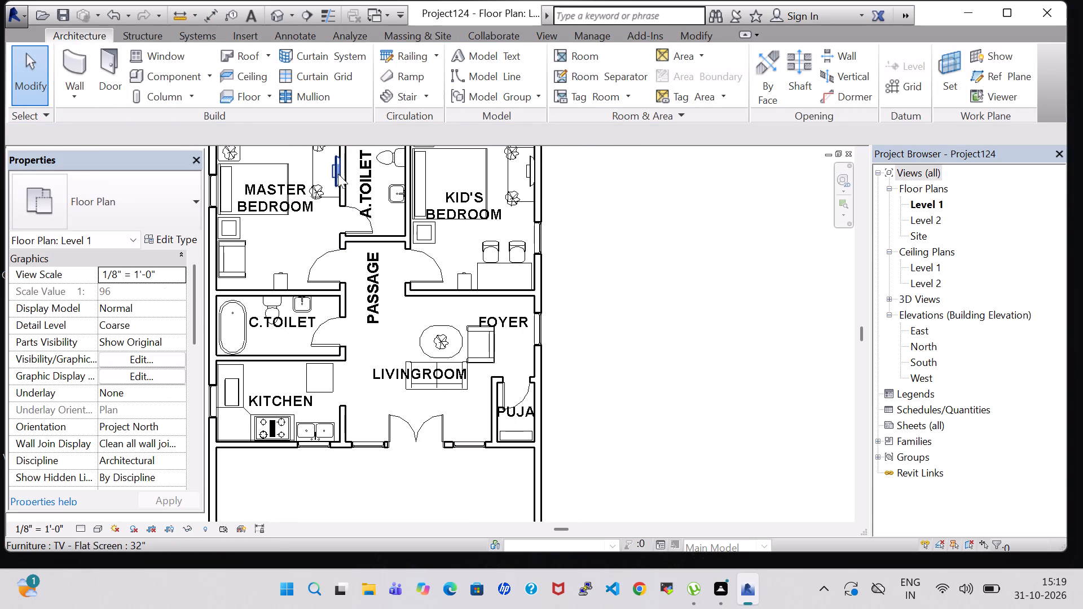
{"action": "left_click", "coordinate": [337, 171]}
{"action": "right_click", "coordinate": [337, 171]}
{"action": "left_click", "coordinate": [447, 301]}
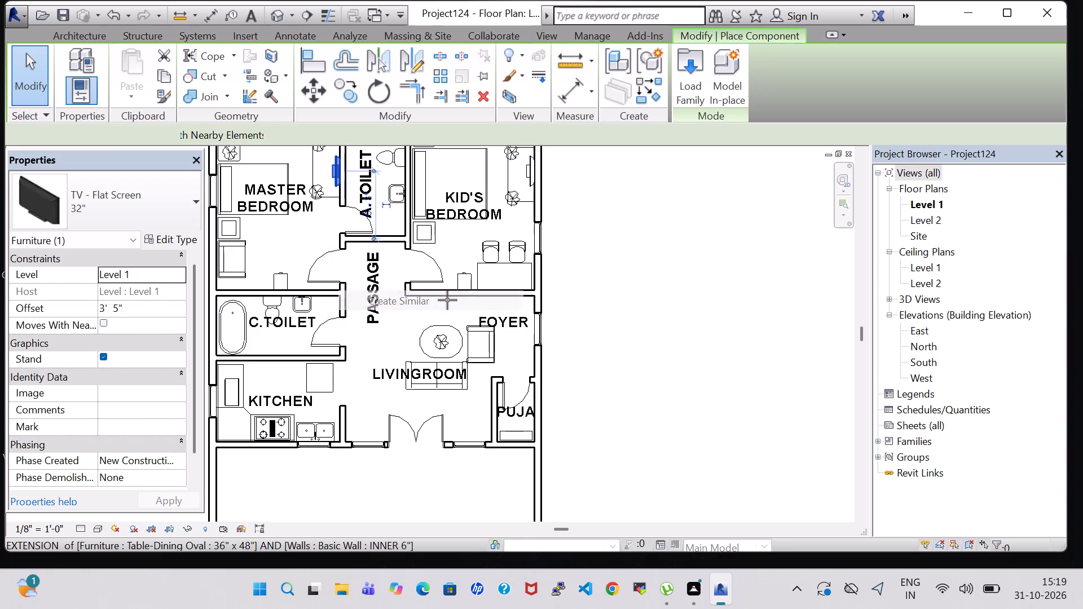
{"action": "scroll", "coordinate": [448, 308], "scroll_direction": "up", "scroll_amount": 7}
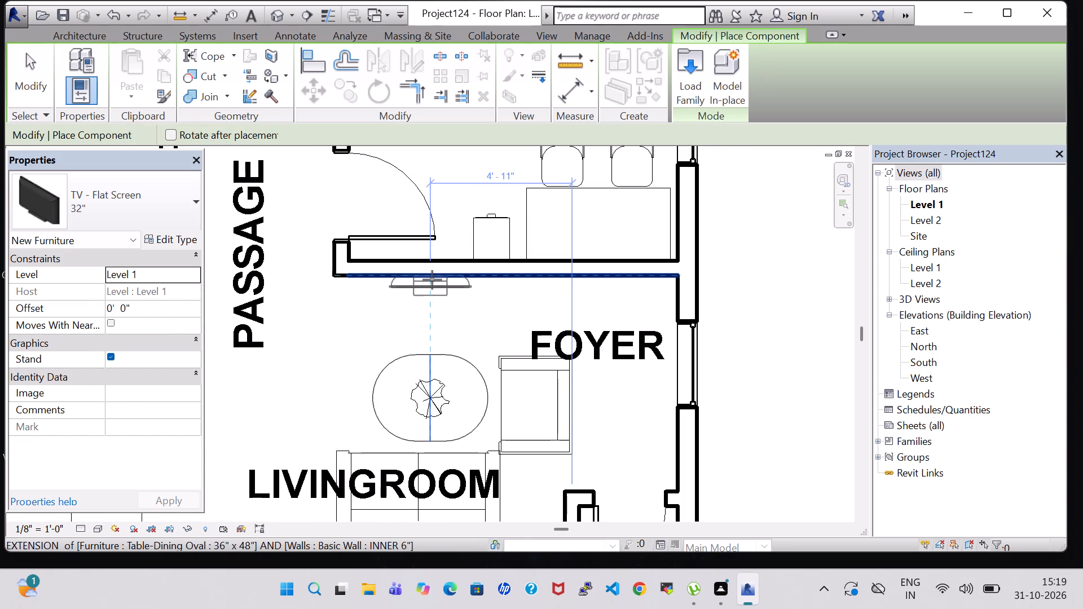
{"action": "left_click", "coordinate": [432, 280]}
{"action": "key", "text": "Escape"}
{"action": "key", "text": "Escape"}
Set the new living room TV's offset from Level 1 to 3' 5" and clear the selection.
{"action": "left_click", "coordinate": [446, 292]}
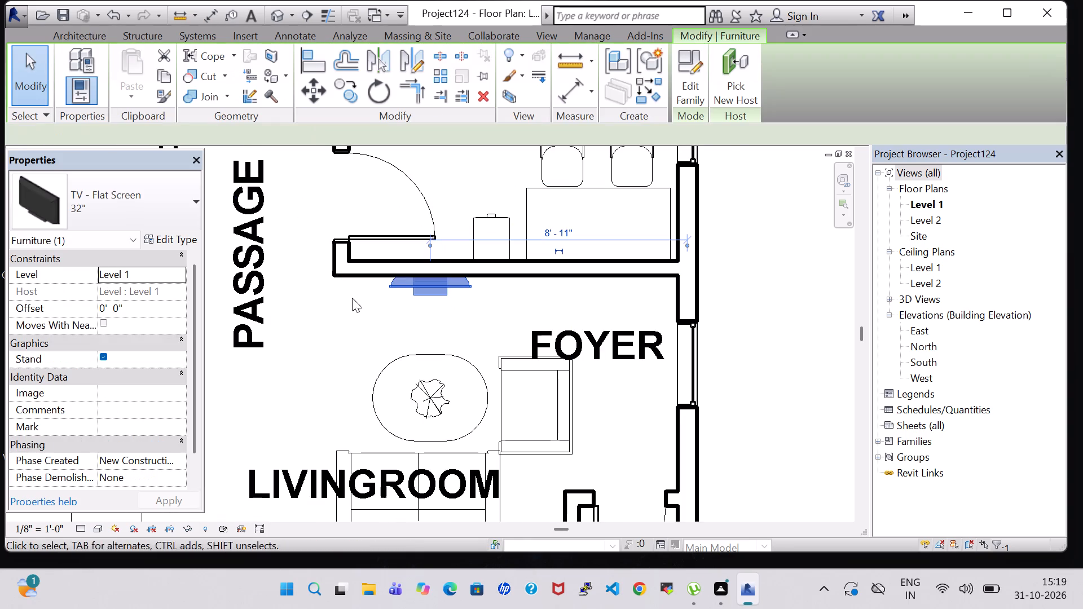
{"action": "double_click", "coordinate": [104, 307]}
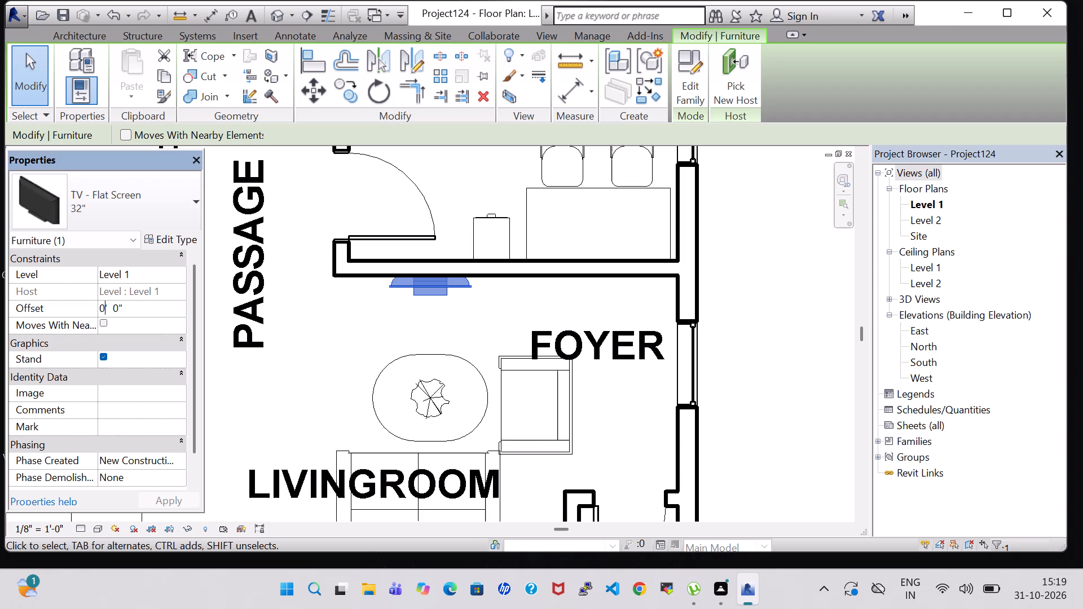
{"action": "key", "text": "BackSpace"}
{"action": "key", "text": "3"}
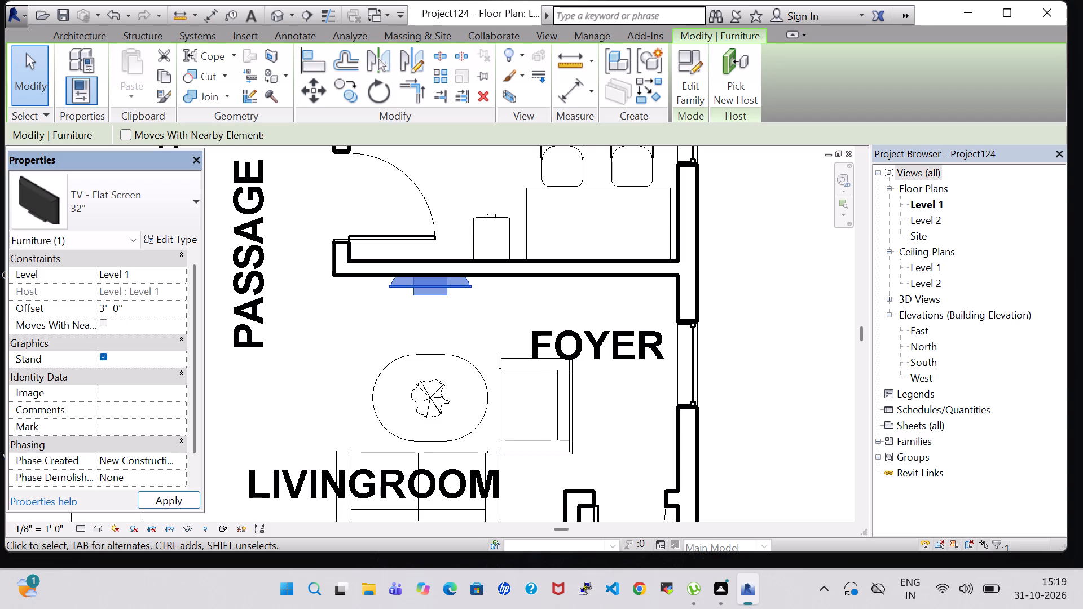
{"action": "left_click", "coordinate": [116, 311]}
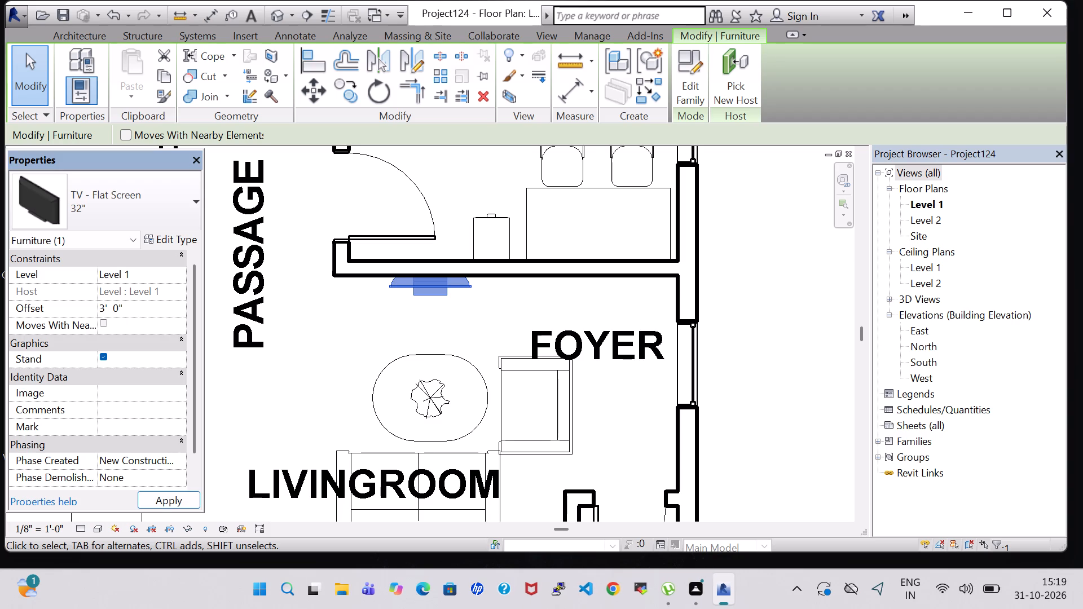
{"action": "key", "text": "BackSpace"}
{"action": "key", "text": "5"}
{"action": "left_click", "coordinate": [174, 499]}
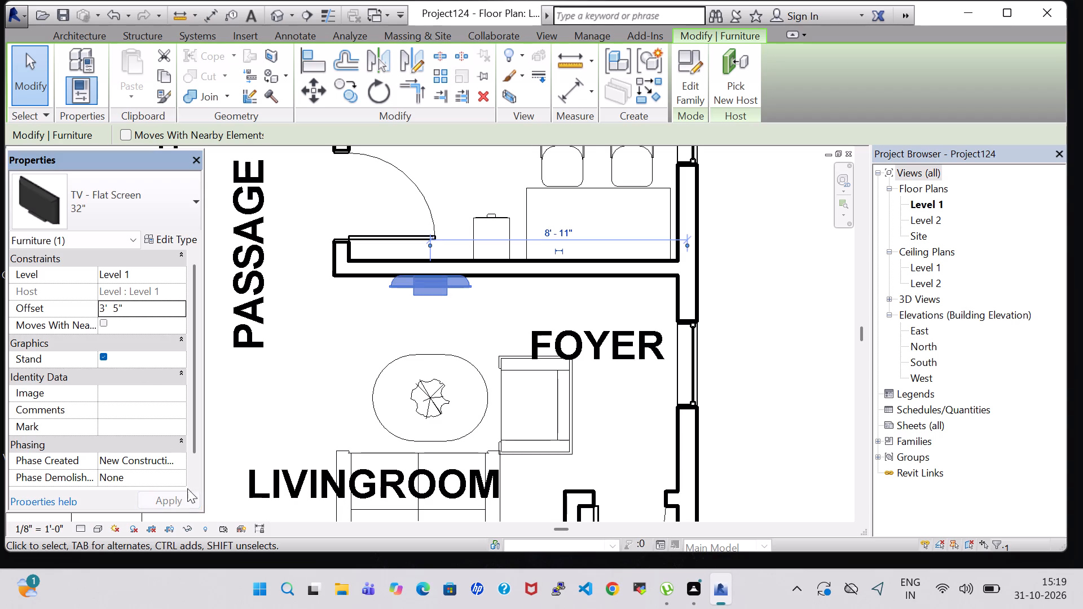
{"action": "left_click", "coordinate": [361, 348]}
In the 3D view, change the Sofa-Corbu type's cushion material to Oak Flooring.
{"action": "left_click", "coordinate": [275, 16]}
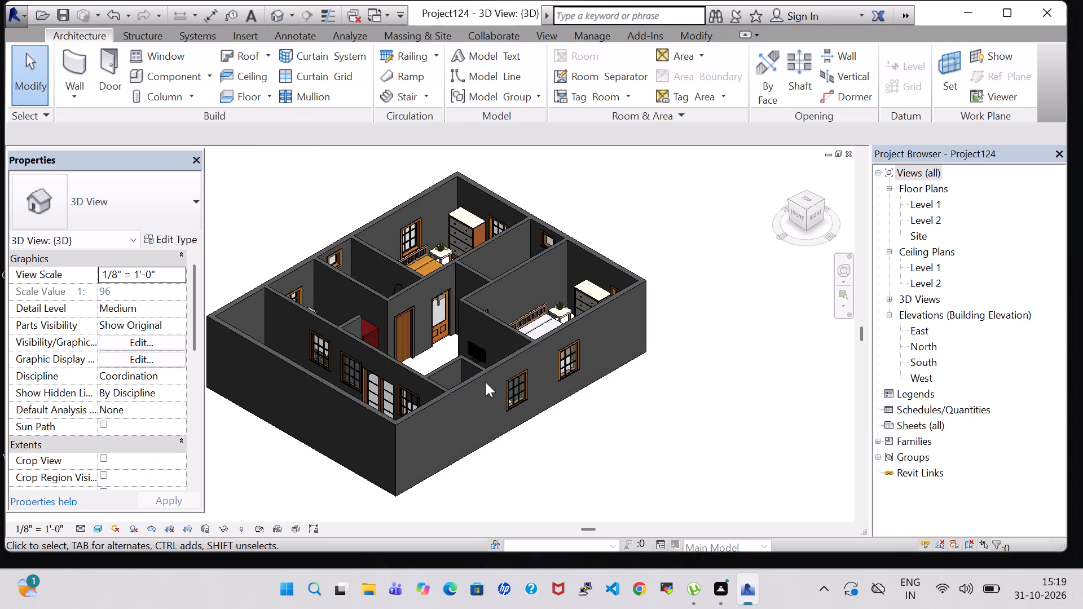
{"action": "middle_click_drag", "start_coordinate": [404, 358], "coordinate": [525, 405]}
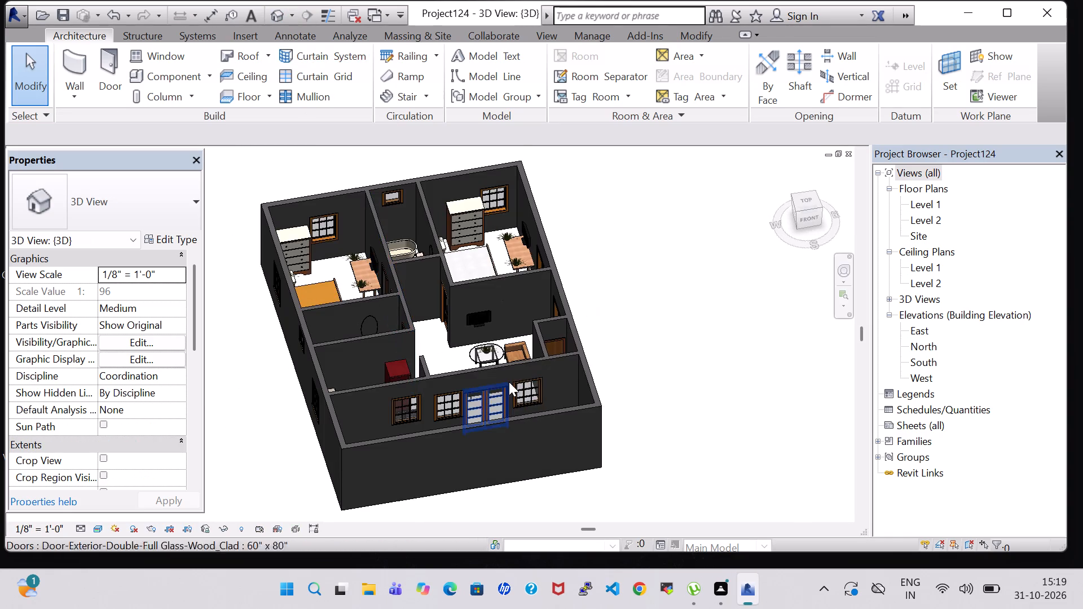
{"action": "scroll", "coordinate": [509, 382], "scroll_direction": "up", "scroll_amount": 6}
{"action": "scroll", "coordinate": [505, 319], "scroll_direction": "up", "scroll_amount": 1}
{"action": "middle_click_drag", "start_coordinate": [503, 307], "coordinate": [507, 464], "text": "shift"}
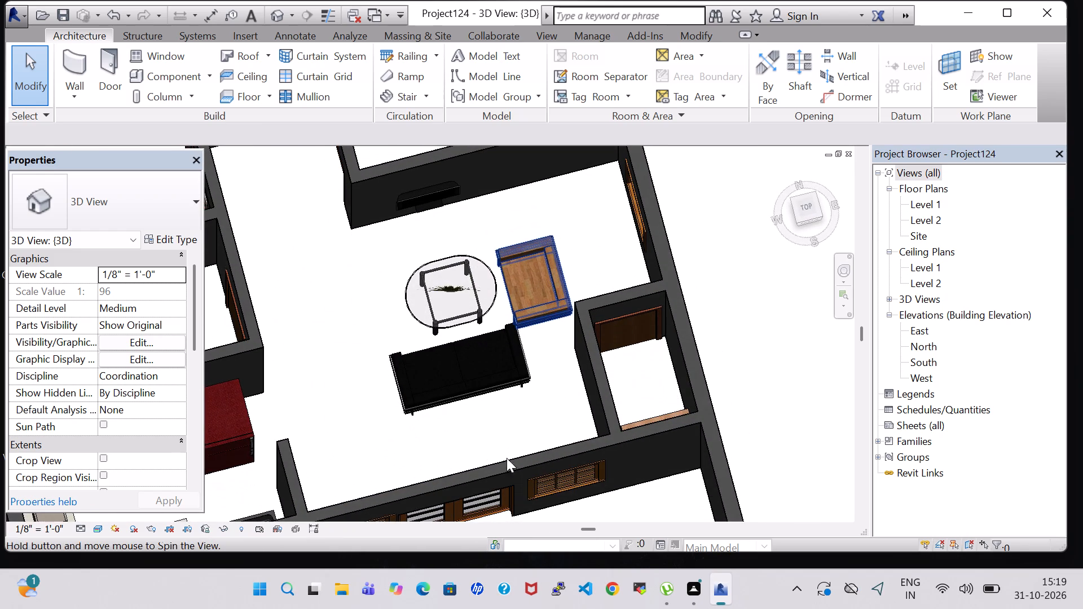
{"action": "left_click", "coordinate": [484, 388]}
{"action": "left_click", "coordinate": [168, 235]}
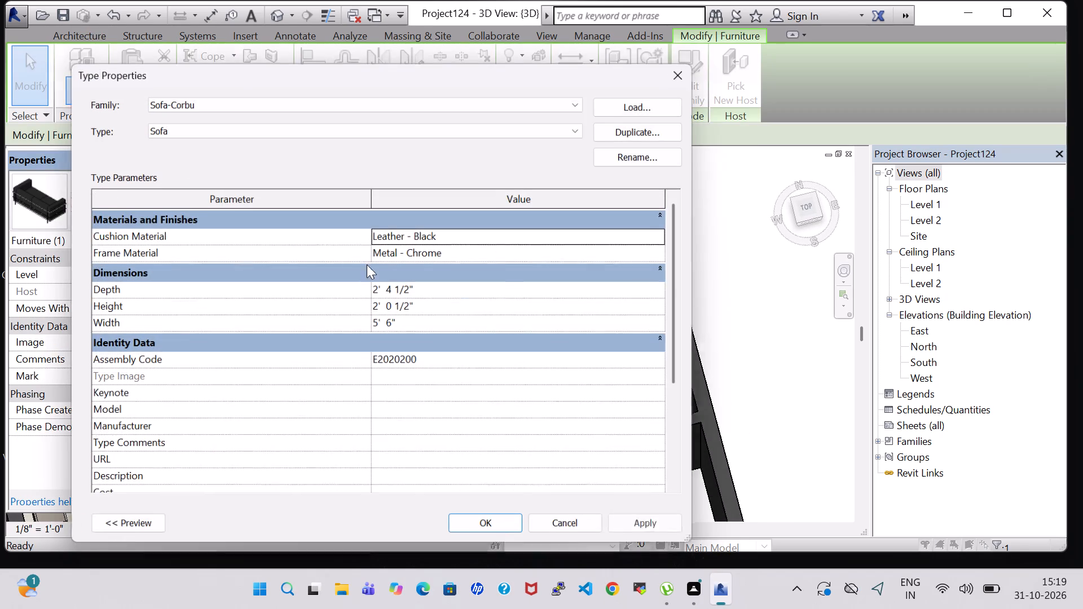
{"action": "left_click", "coordinate": [664, 233]}
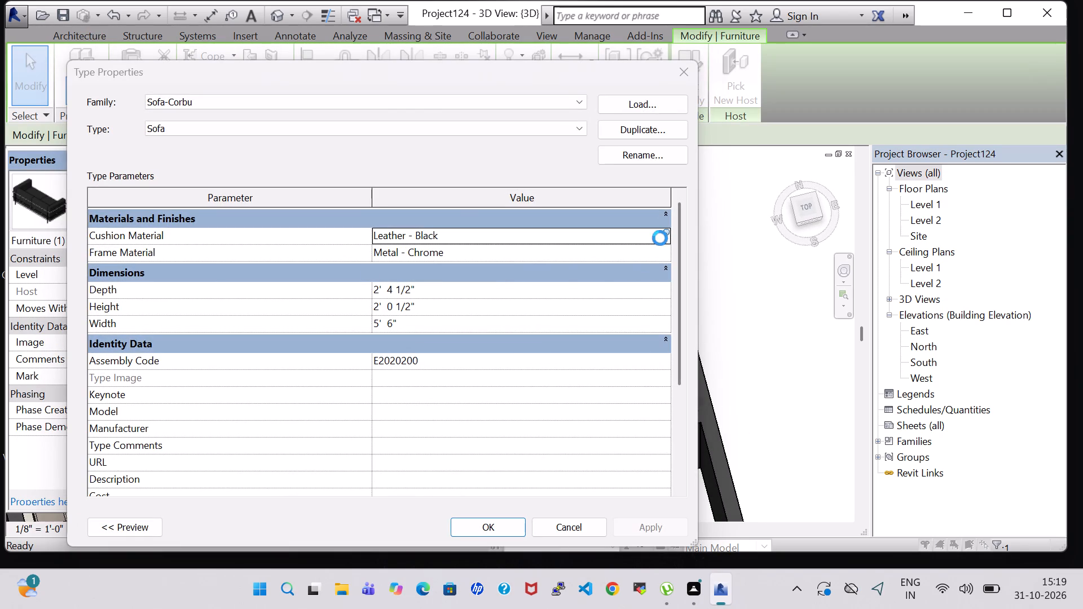
{"action": "scroll", "coordinate": [368, 434], "scroll_direction": "down", "scroll_amount": 3}
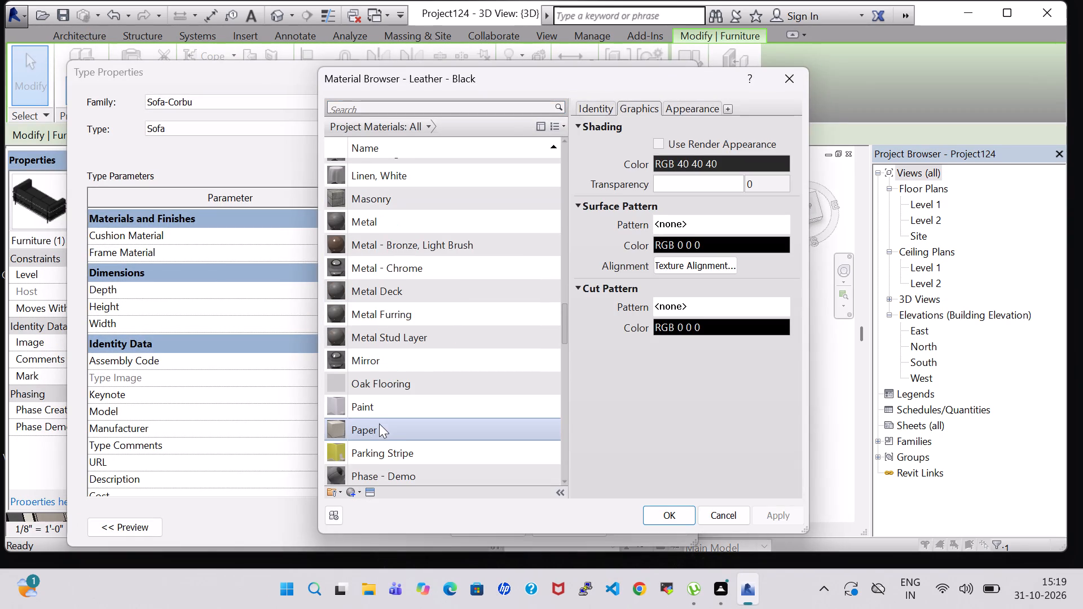
{"action": "left_click", "coordinate": [376, 376]}
{"action": "left_click", "coordinate": [689, 509]}
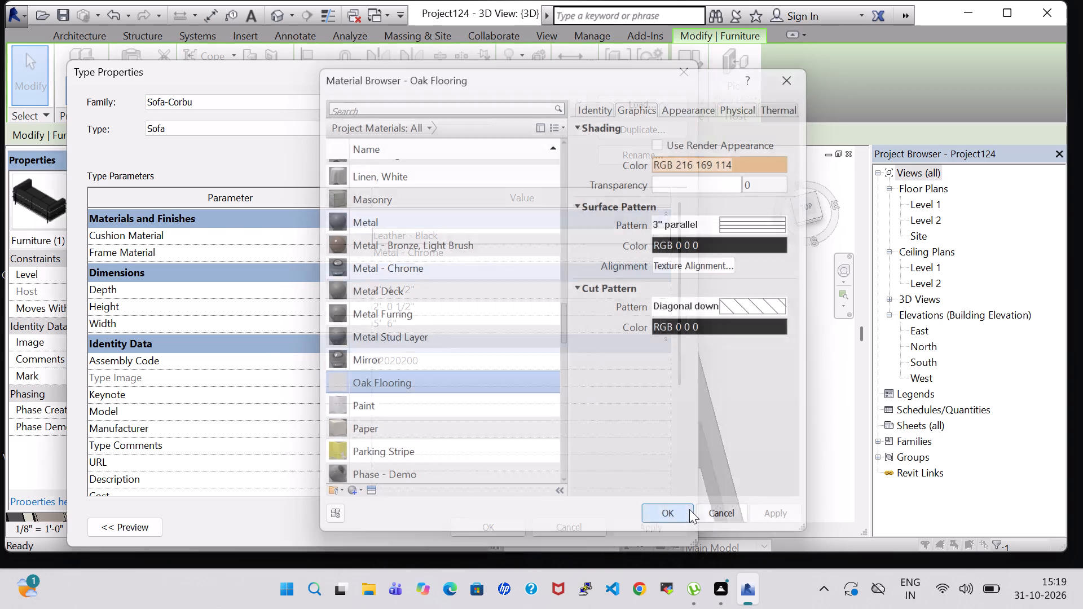
{"action": "left_click", "coordinate": [488, 526]}
{"action": "left_click", "coordinate": [771, 413]}
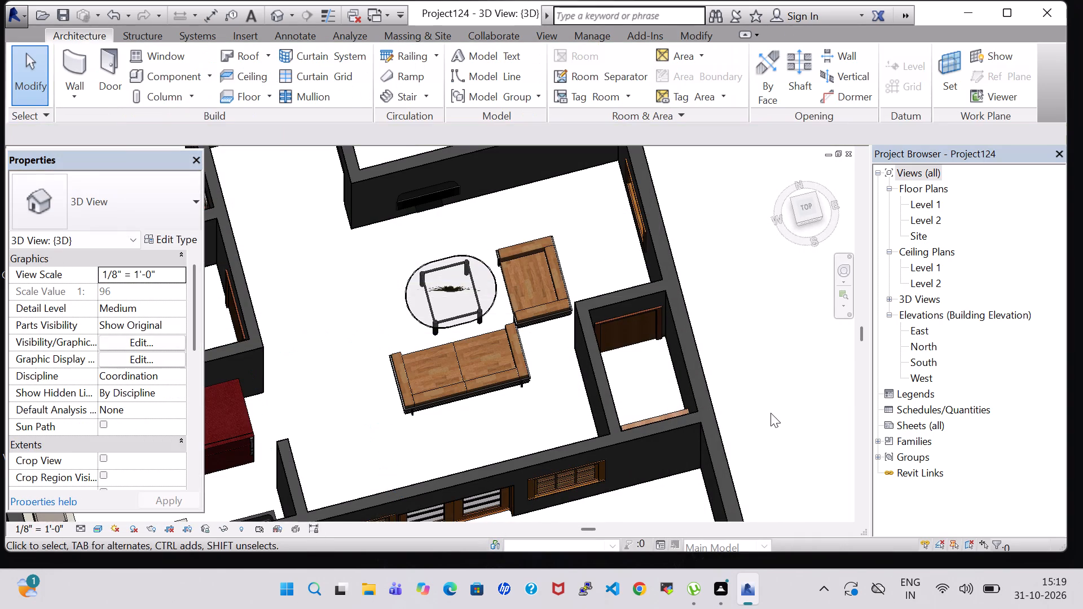
Nudge the living room chair five increments toward the kid's bedroom wall, away from the puja room, and clear the selection.
{"action": "middle_click_drag", "start_coordinate": [534, 372], "coordinate": [526, 376], "text": "shift"}
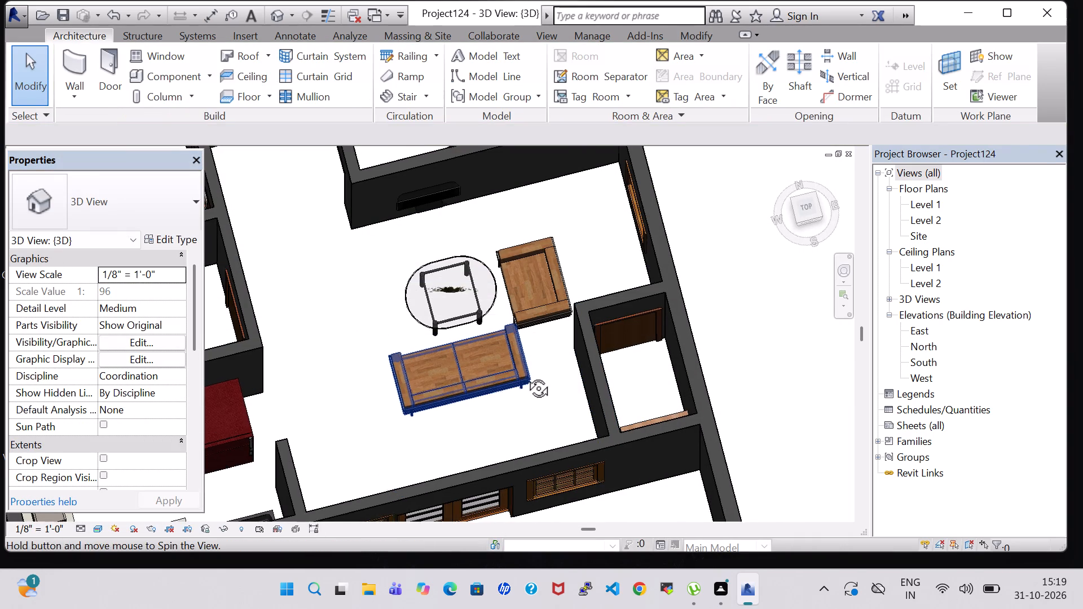
{"action": "middle_click_drag", "start_coordinate": [526, 376], "coordinate": [509, 385], "text": "shift"}
{"action": "scroll", "coordinate": [509, 385], "scroll_direction": "up", "scroll_amount": 4}
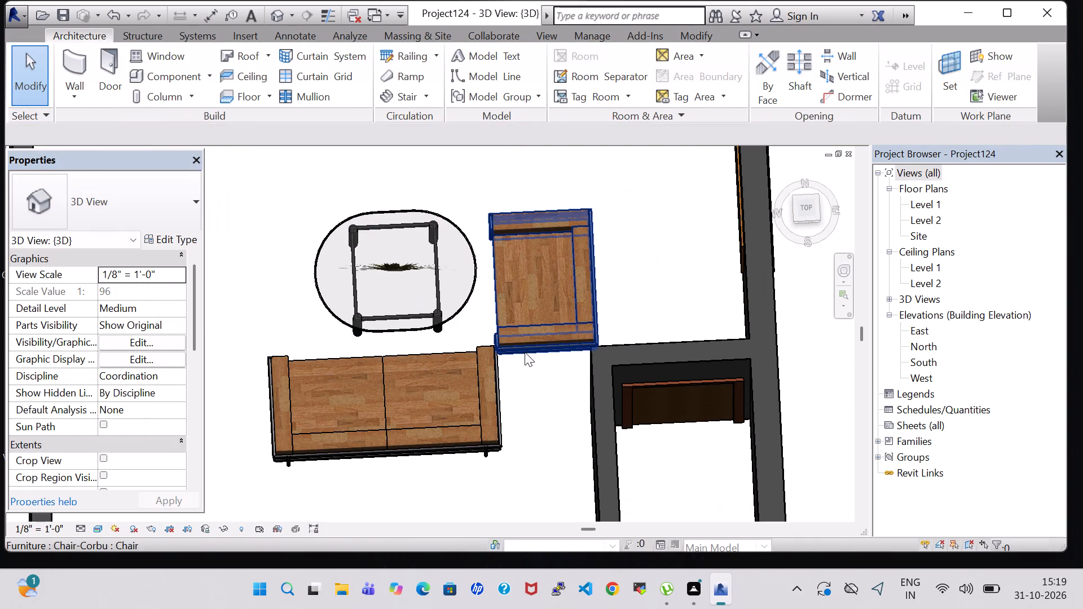
{"action": "left_click", "coordinate": [525, 348]}
{"action": "key", "text": "Up"}
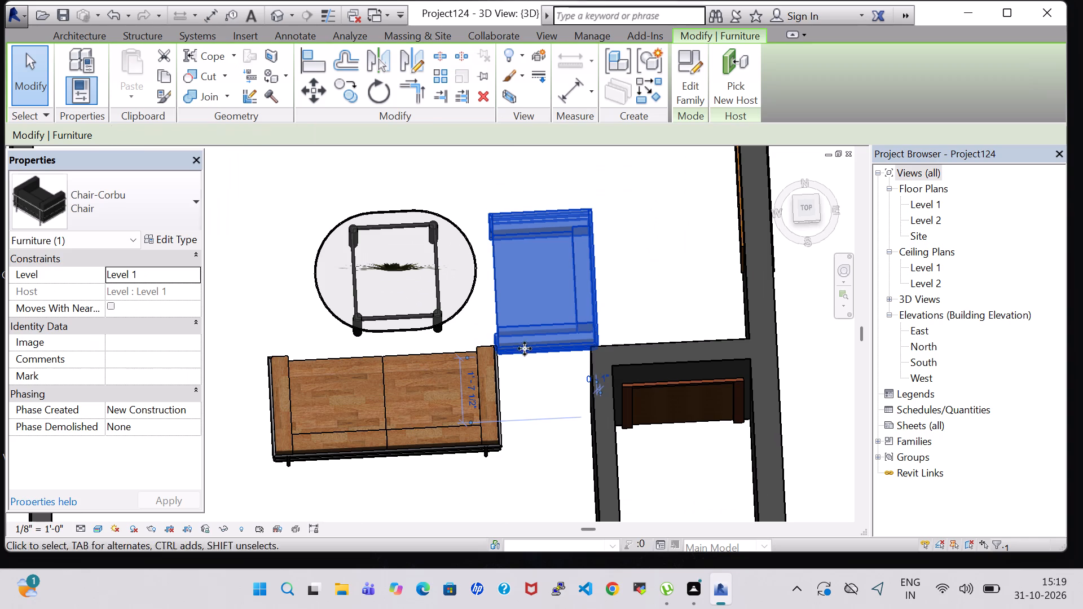
{"action": "key", "text": "Up"}
{"action": "key", "text": "Up"}
{"action": "key", "text": "Up"}
{"action": "key", "text": "Up"}
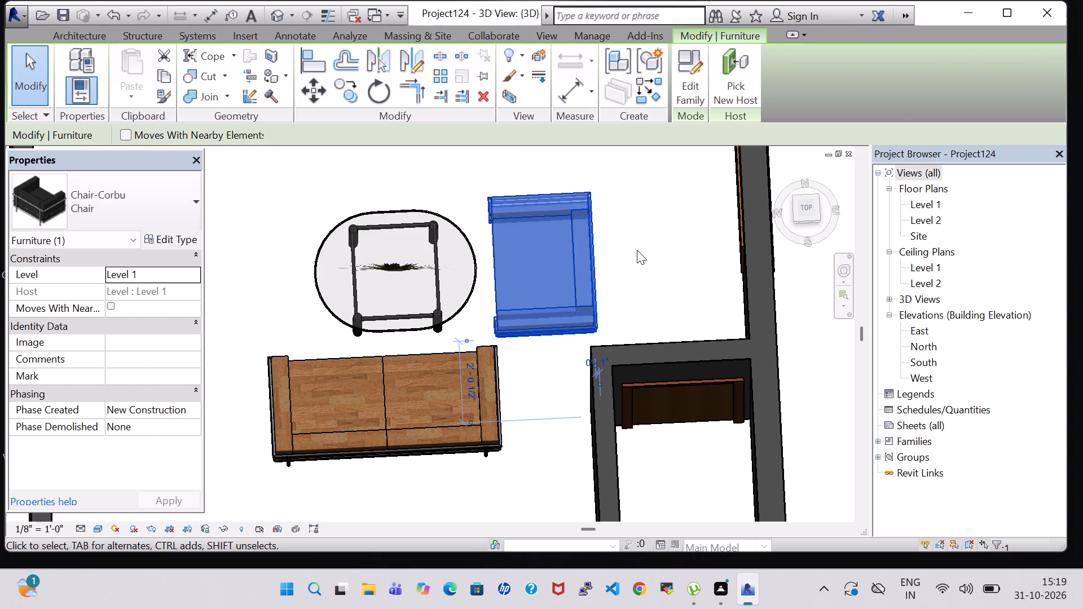
{"action": "left_click", "coordinate": [637, 250]}
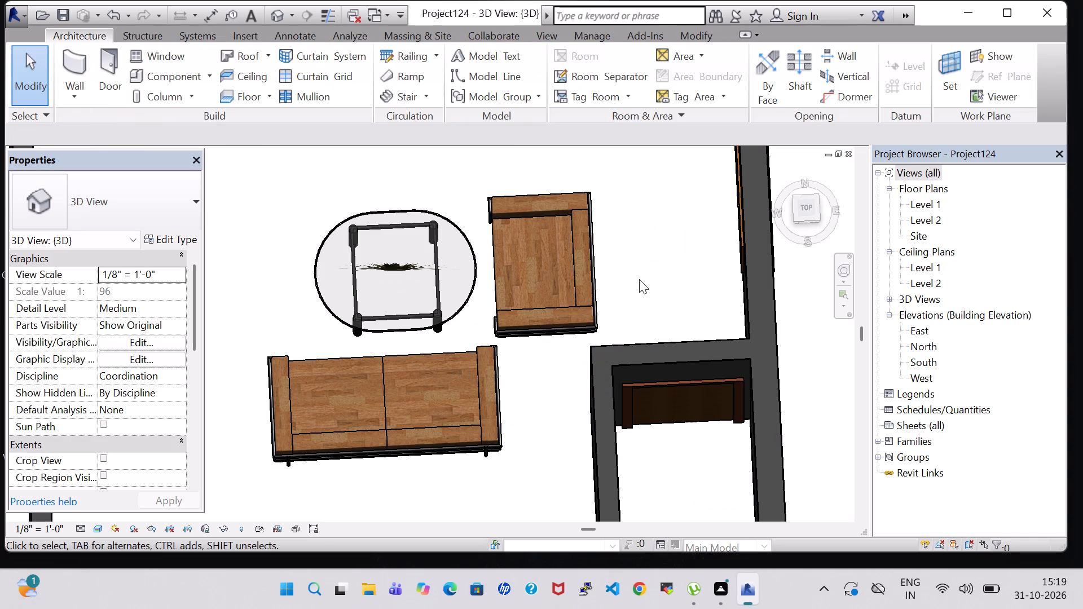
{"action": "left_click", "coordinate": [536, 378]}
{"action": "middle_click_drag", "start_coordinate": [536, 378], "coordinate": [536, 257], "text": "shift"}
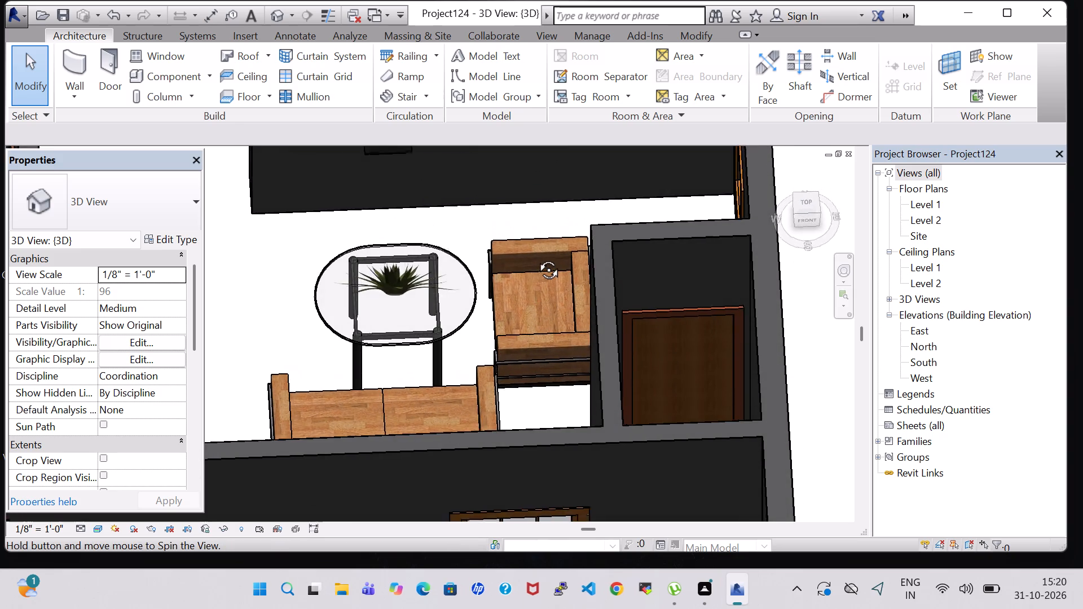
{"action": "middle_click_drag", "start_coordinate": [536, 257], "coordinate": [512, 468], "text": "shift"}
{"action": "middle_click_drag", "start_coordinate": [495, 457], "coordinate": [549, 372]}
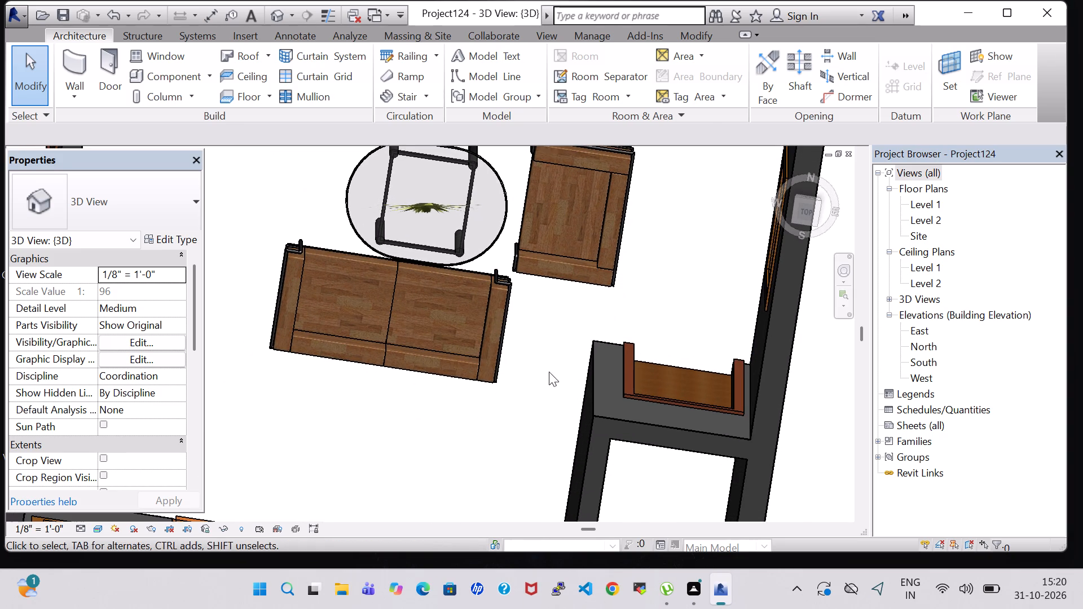
In the Level 1 floor plan, nudge the FOYER room tag five increments toward the kid's bedroom and one toward the exterior wall, clear of the chair.
{"action": "double_click", "coordinate": [910, 209]}
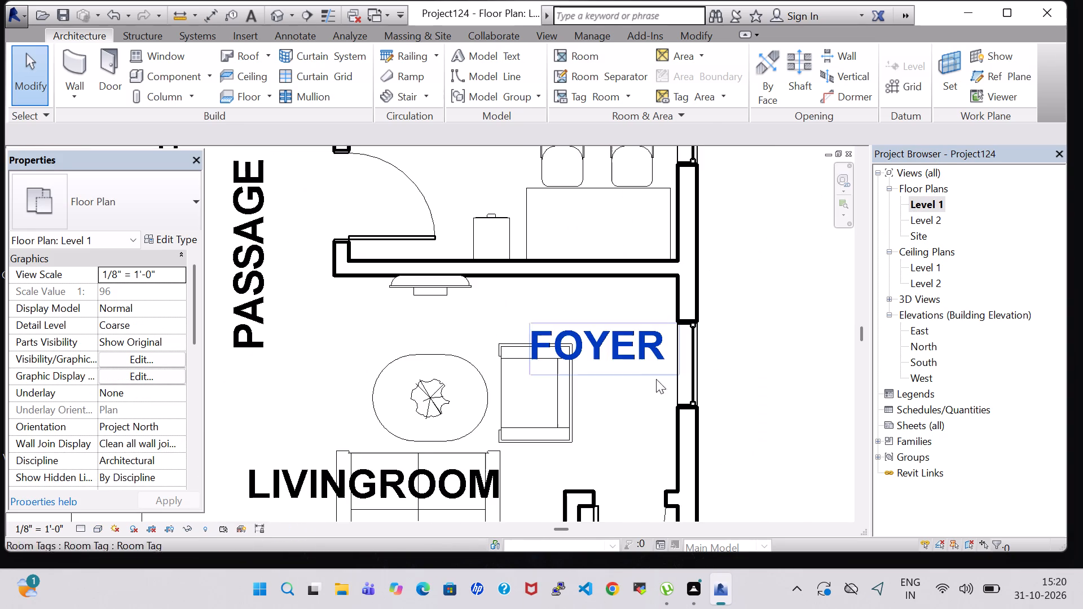
{"action": "scroll", "coordinate": [652, 396], "scroll_direction": "down", "scroll_amount": 5}
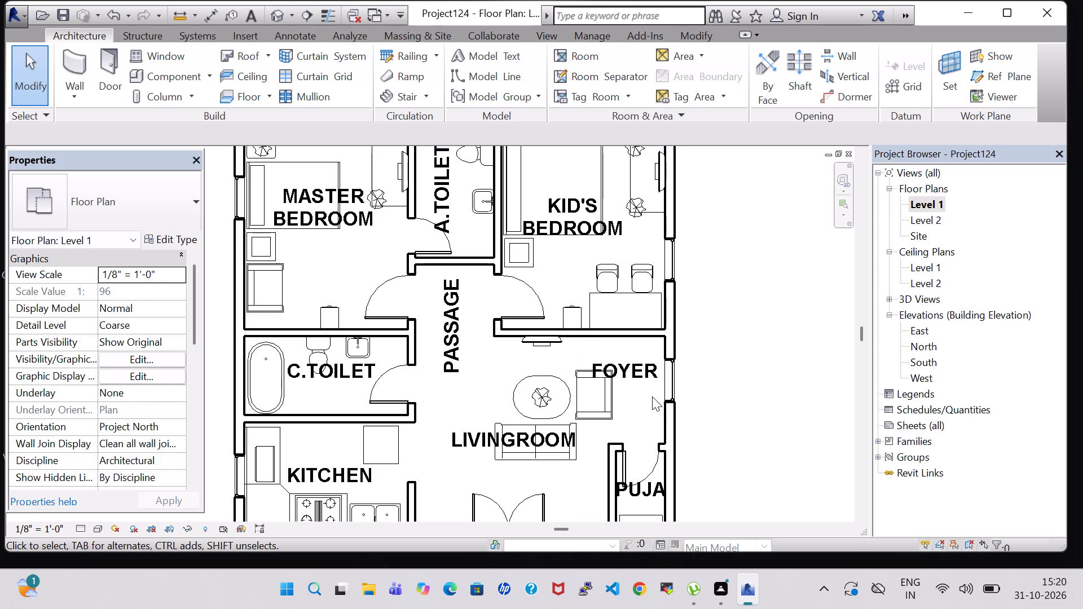
{"action": "left_click", "coordinate": [619, 359]}
{"action": "key", "text": "Up"}
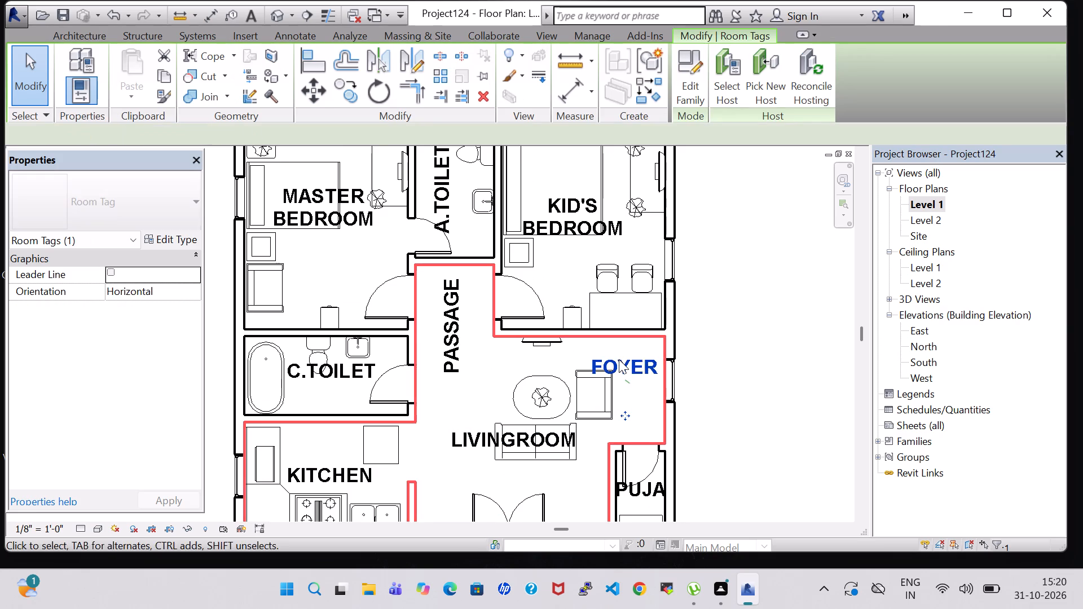
{"action": "key", "text": "Up"}
{"action": "key", "text": "Up"}
{"action": "key", "text": "Up"}
{"action": "key", "text": "Right"}
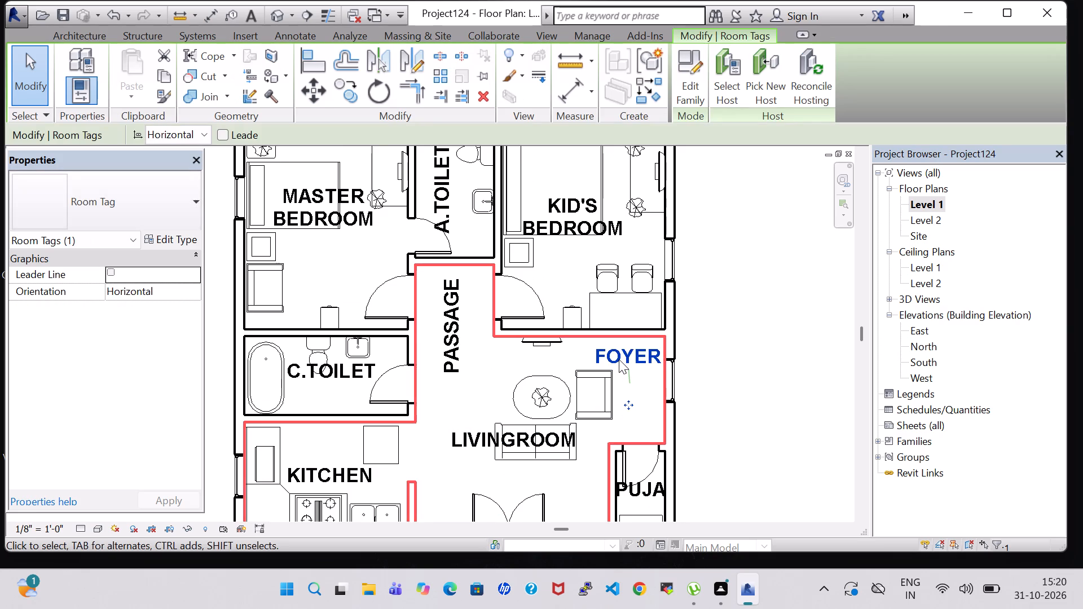
{"action": "key", "text": "Up"}
{"action": "left_click", "coordinate": [769, 360]}
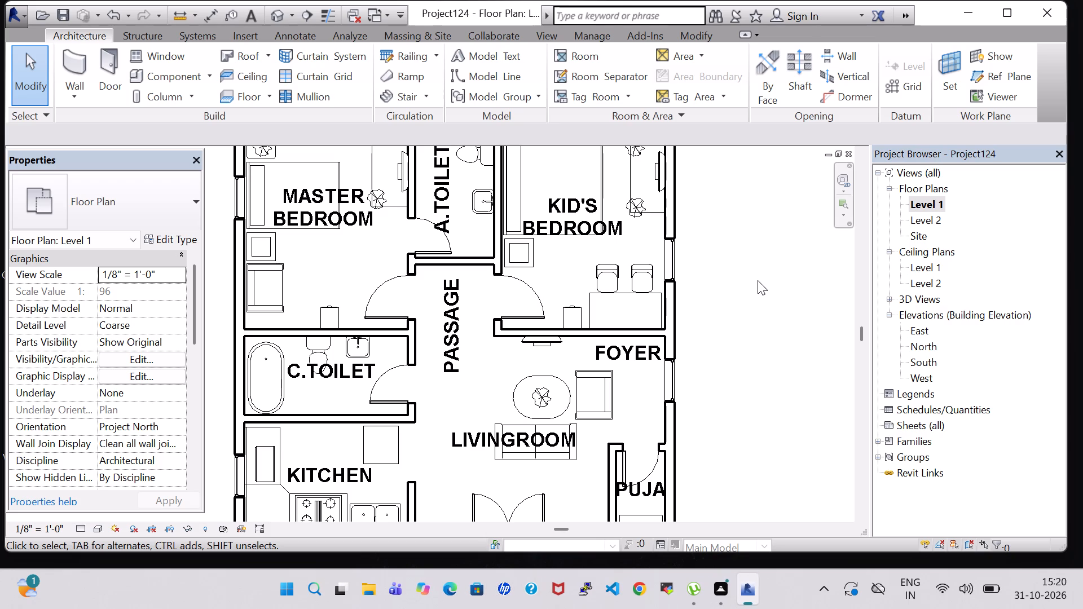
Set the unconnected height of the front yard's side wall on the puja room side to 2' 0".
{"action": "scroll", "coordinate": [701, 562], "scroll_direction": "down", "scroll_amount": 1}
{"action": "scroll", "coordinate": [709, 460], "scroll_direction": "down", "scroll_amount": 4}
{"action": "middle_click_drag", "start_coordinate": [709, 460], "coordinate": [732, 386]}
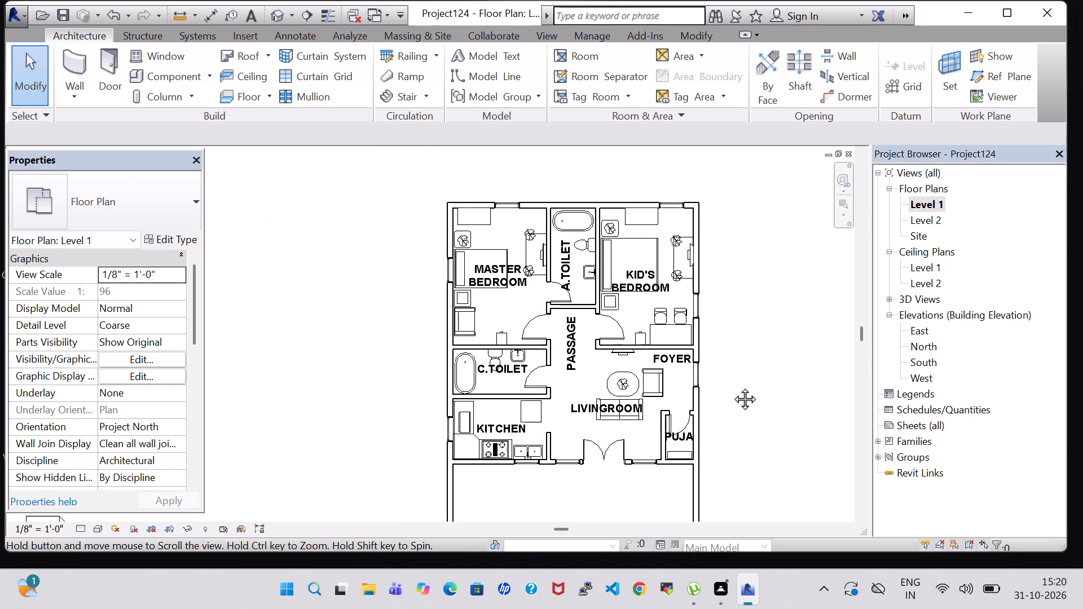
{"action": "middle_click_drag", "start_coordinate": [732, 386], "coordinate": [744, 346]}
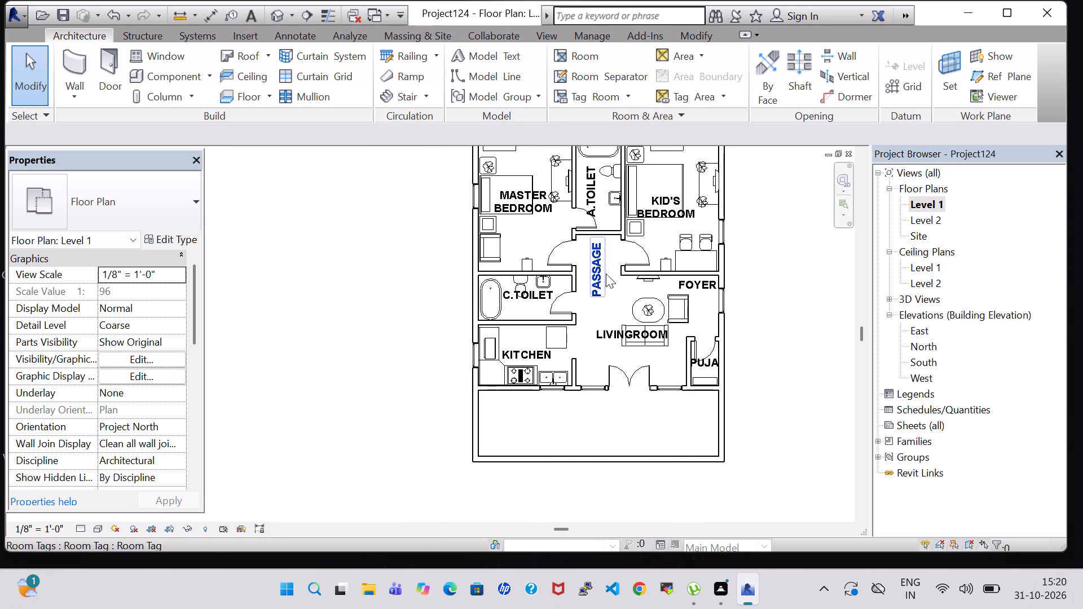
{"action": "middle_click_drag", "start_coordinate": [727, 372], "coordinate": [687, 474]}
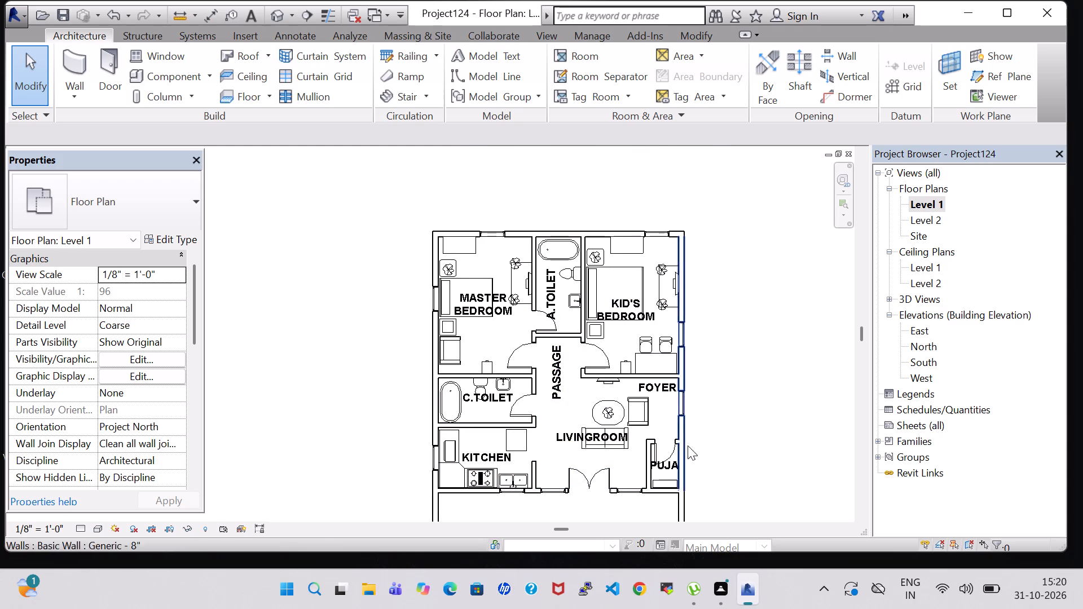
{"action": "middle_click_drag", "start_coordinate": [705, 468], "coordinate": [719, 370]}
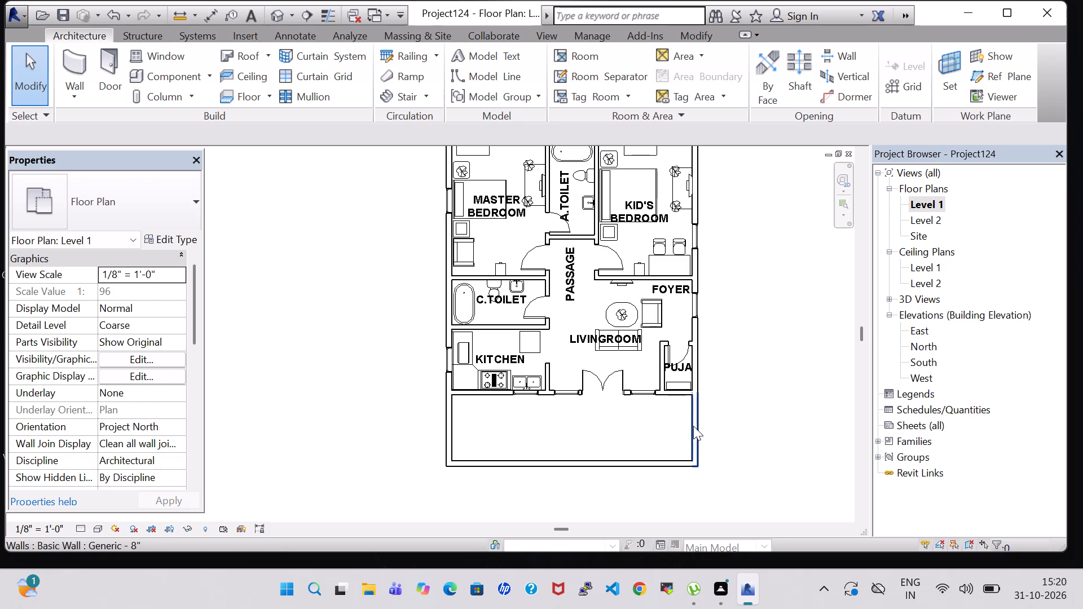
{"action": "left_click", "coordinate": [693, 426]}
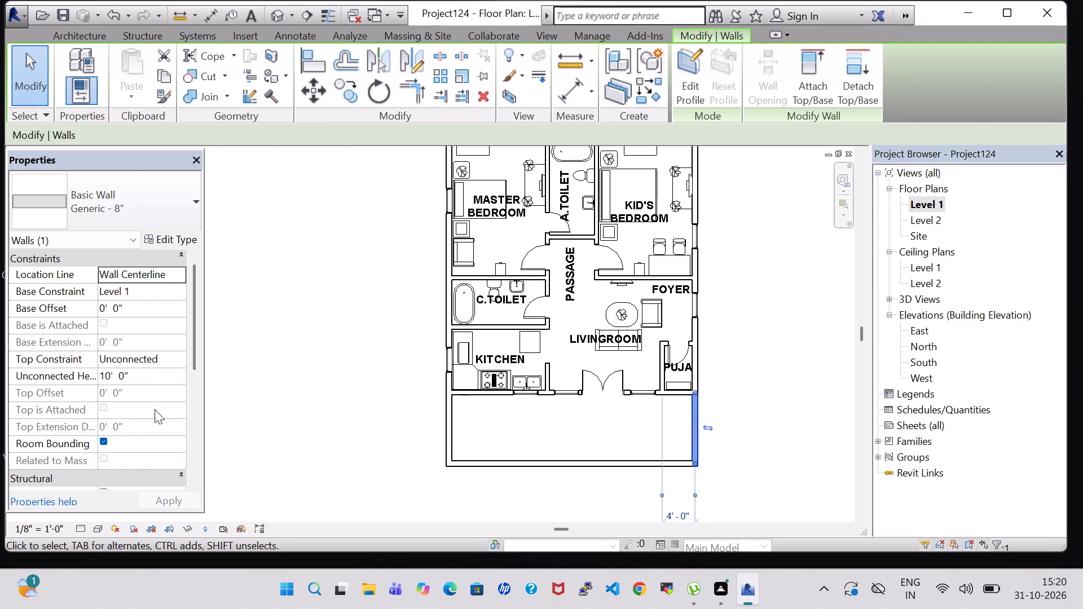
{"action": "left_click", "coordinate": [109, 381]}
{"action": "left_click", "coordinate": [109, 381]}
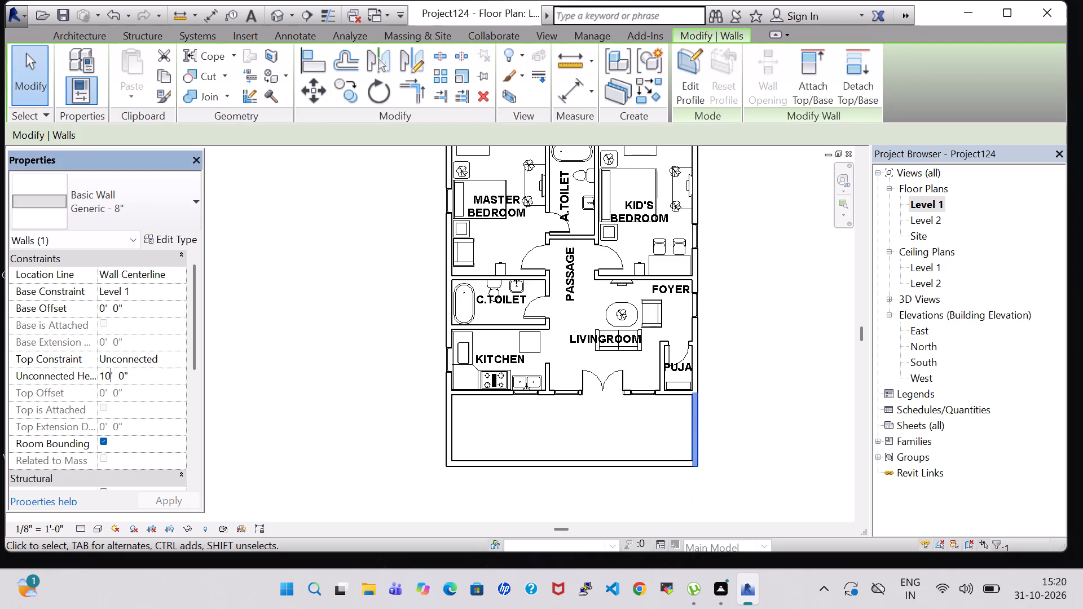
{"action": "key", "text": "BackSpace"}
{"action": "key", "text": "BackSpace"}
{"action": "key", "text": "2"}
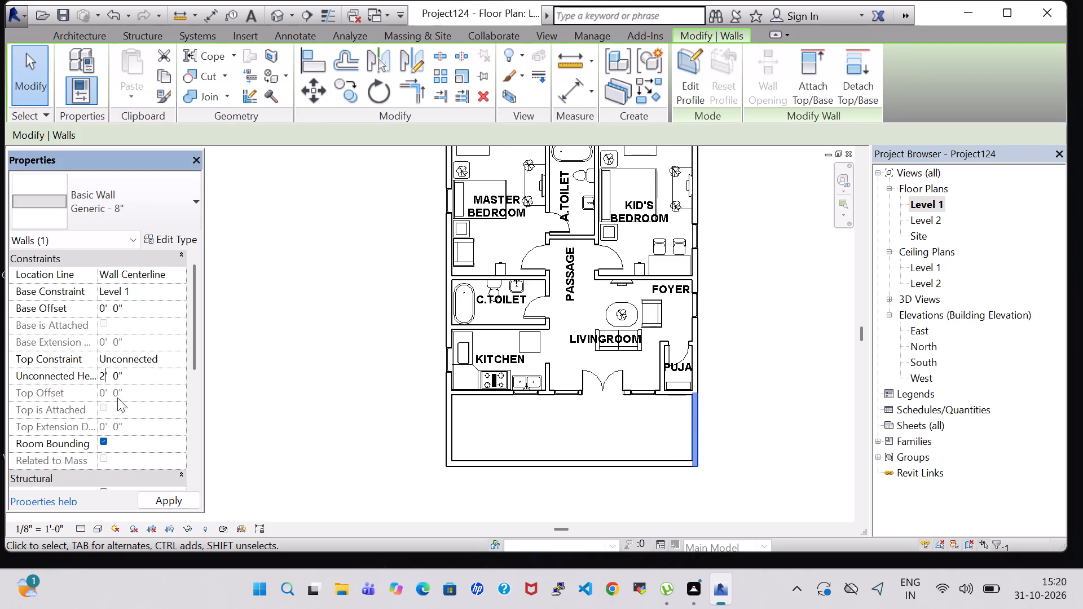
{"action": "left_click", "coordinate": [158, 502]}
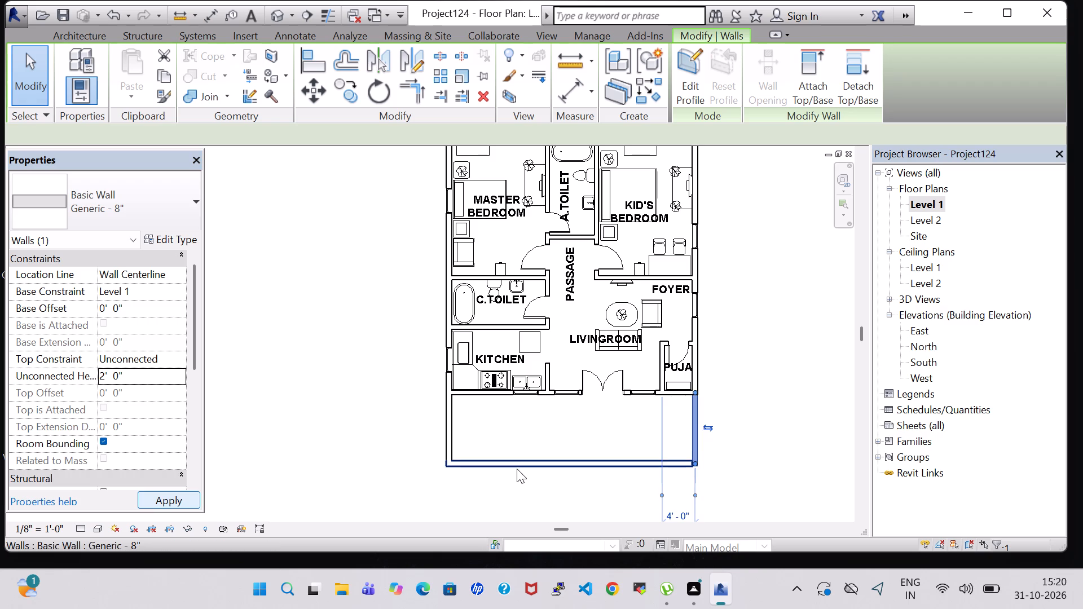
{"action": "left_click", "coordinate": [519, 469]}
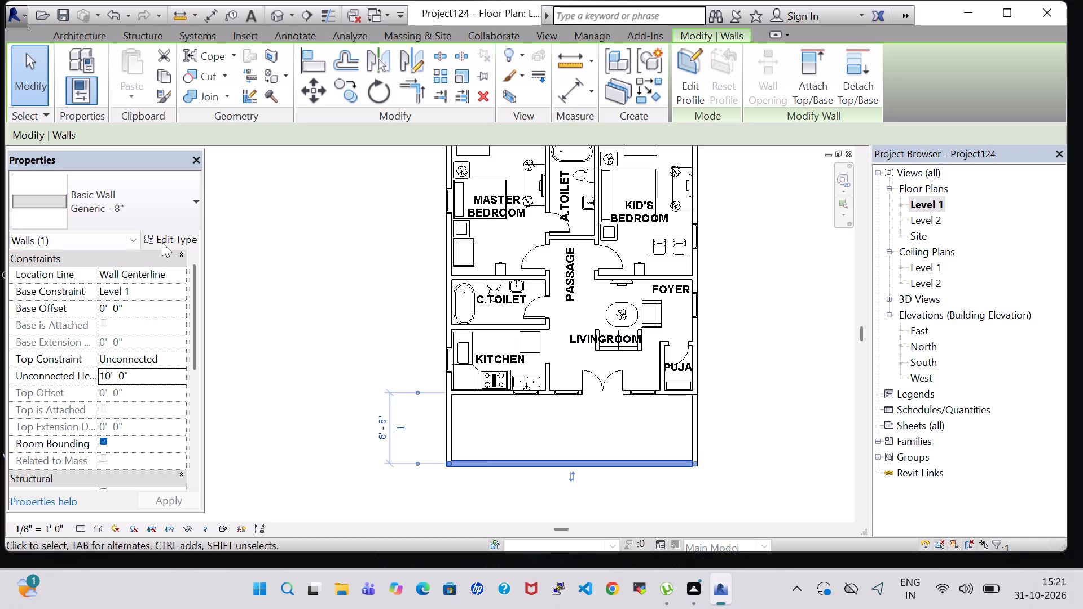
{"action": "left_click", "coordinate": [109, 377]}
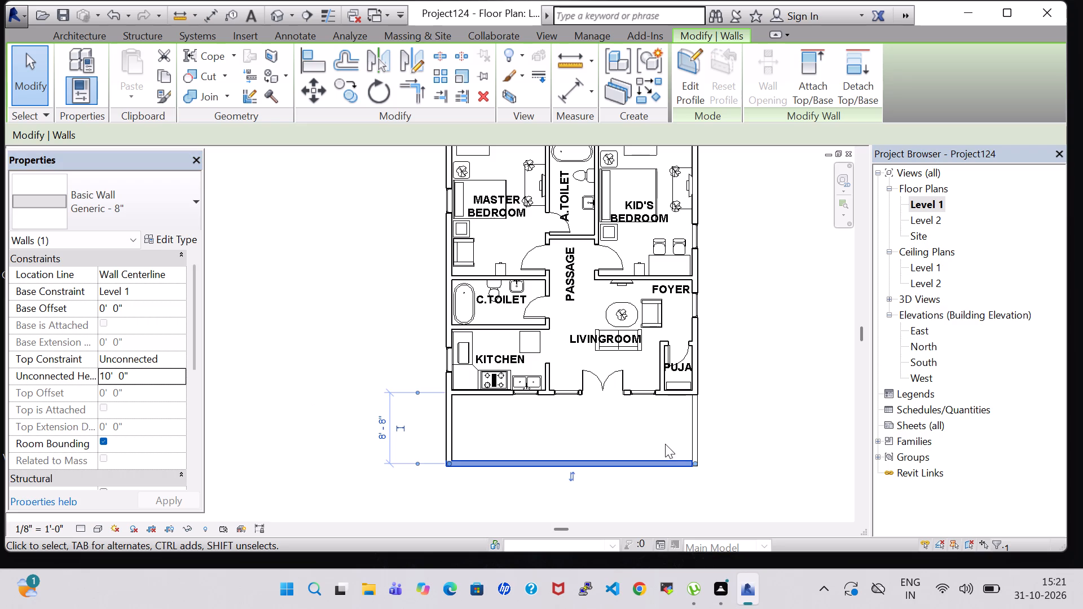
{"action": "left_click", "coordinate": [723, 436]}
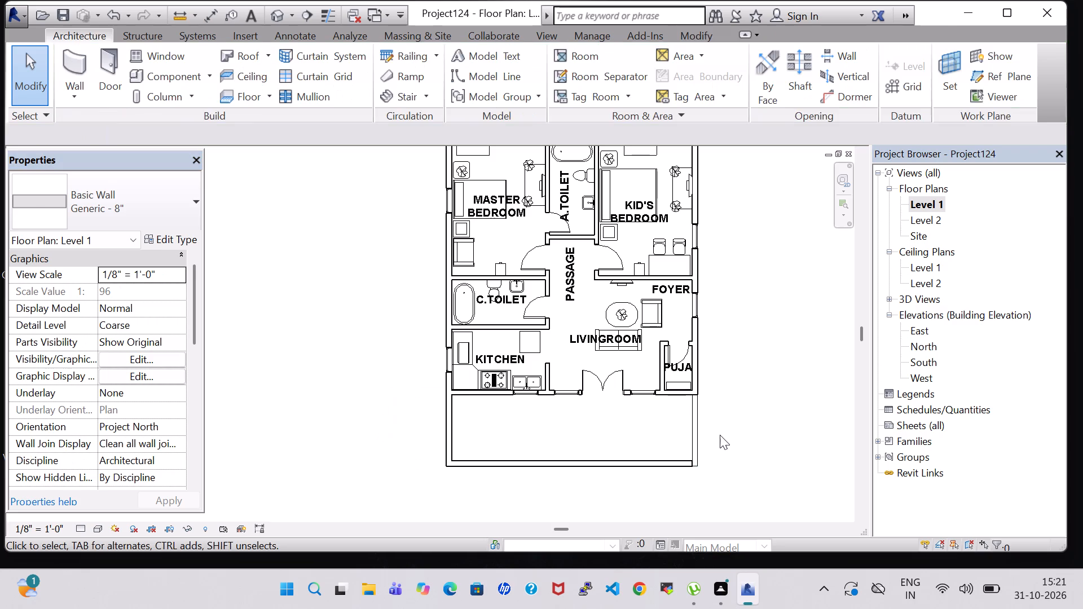
Set the unconnected height of the front yard's puja-side wall to 5' 0" and clear the selection.
{"action": "left_click", "coordinate": [699, 429]}
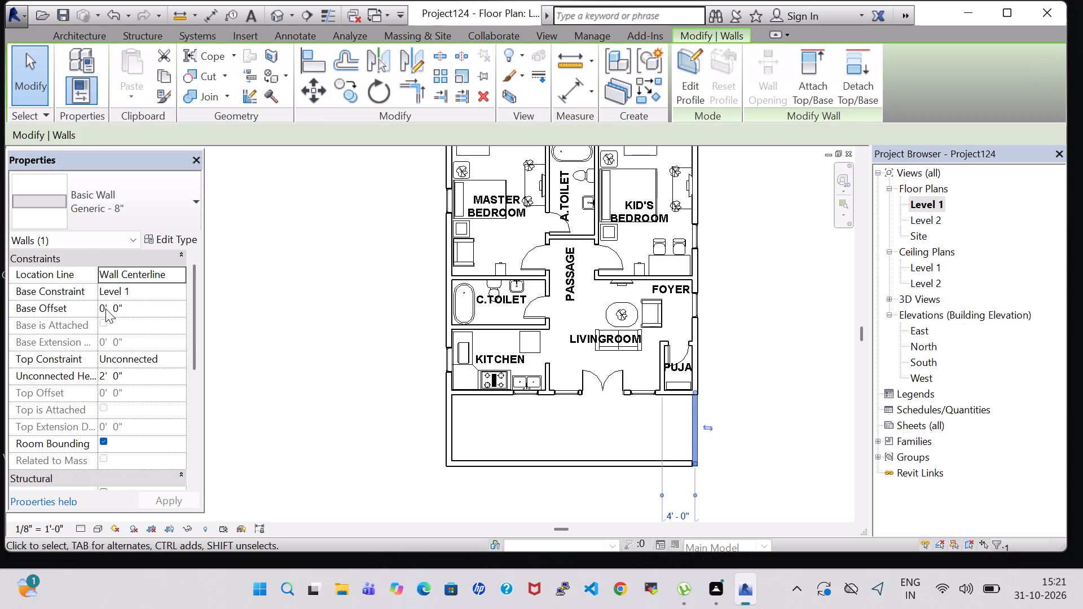
{"action": "left_click", "coordinate": [105, 377]}
{"action": "key", "text": "BackSpace"}
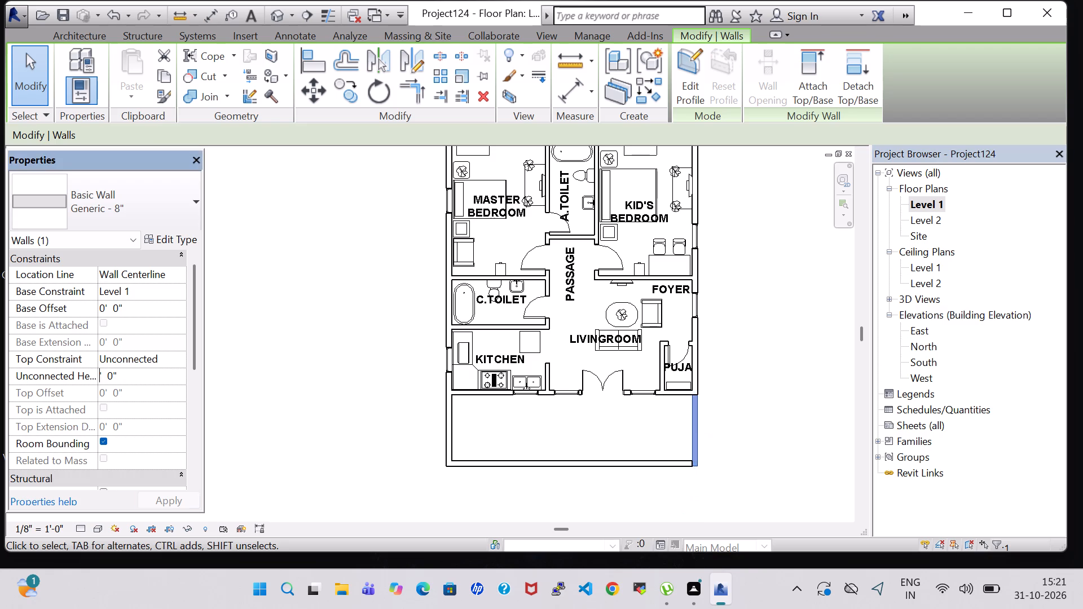
{"action": "key", "text": "5"}
{"action": "left_click", "coordinate": [179, 505]}
{"action": "left_click", "coordinate": [420, 479]}
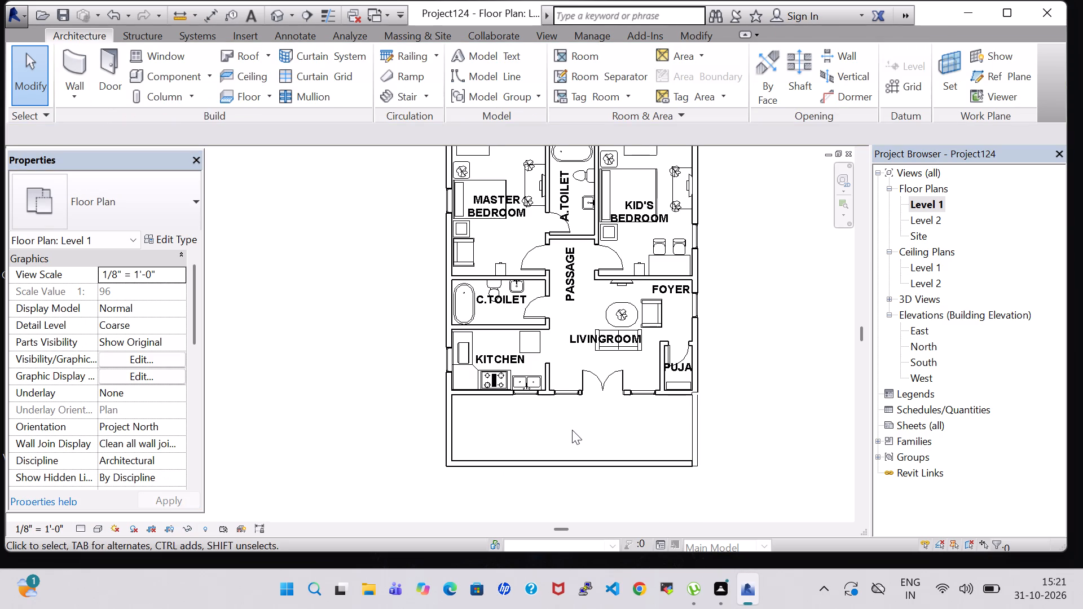
Set the unconnected height of the front yard's side wall on the kitchen side to 5' 0" and clear the selection.
{"action": "left_click", "coordinate": [442, 430]}
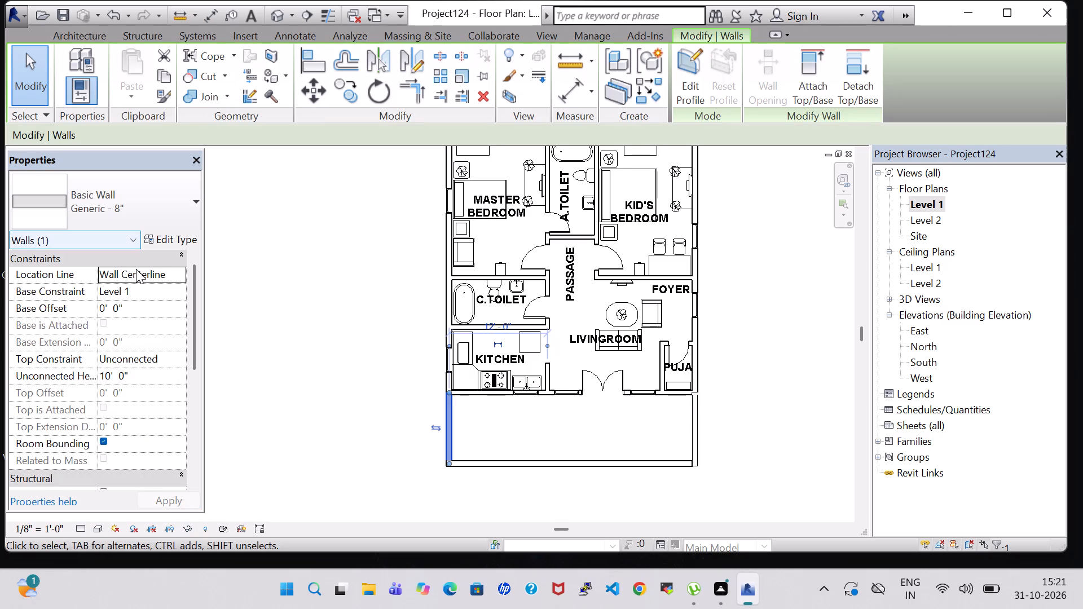
{"action": "left_click", "coordinate": [112, 376]}
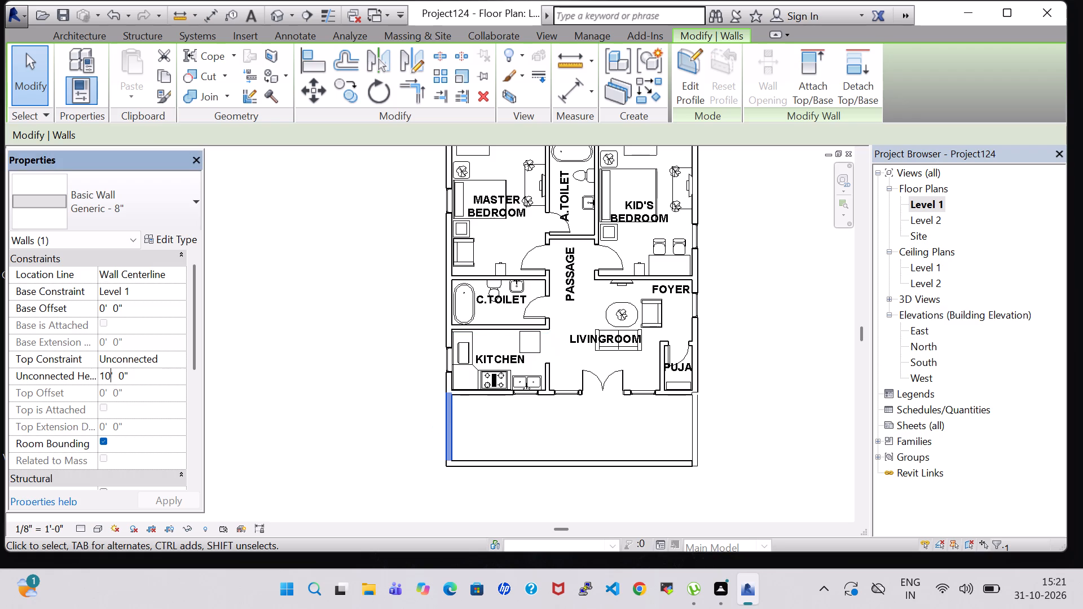
{"action": "key", "text": "BackSpace"}
{"action": "key", "text": "BackSpace"}
{"action": "key", "text": "5"}
{"action": "left_click", "coordinate": [162, 508]}
{"action": "left_click", "coordinate": [453, 506]}
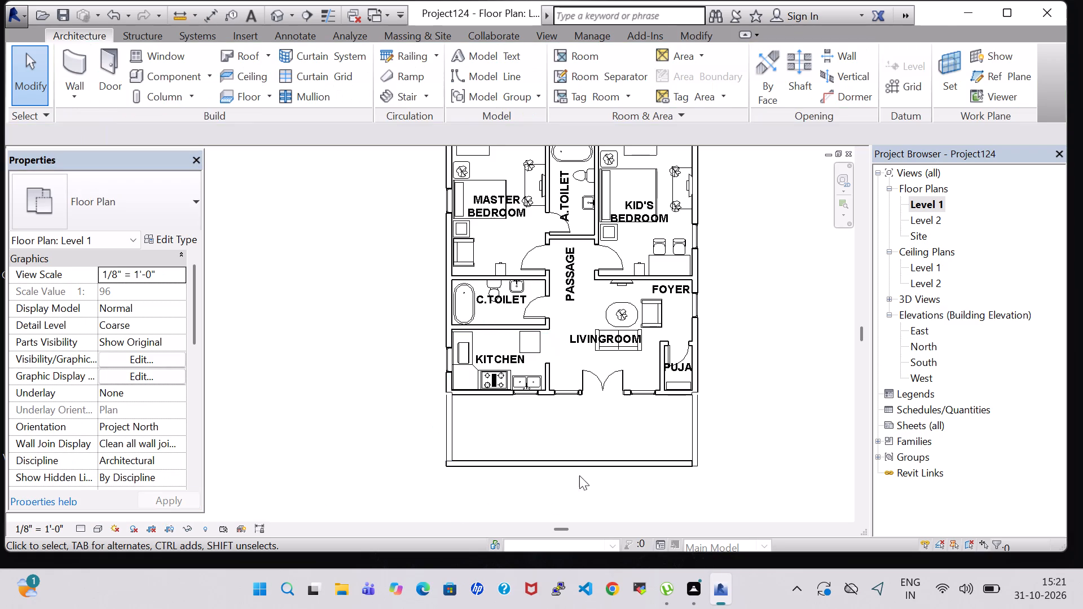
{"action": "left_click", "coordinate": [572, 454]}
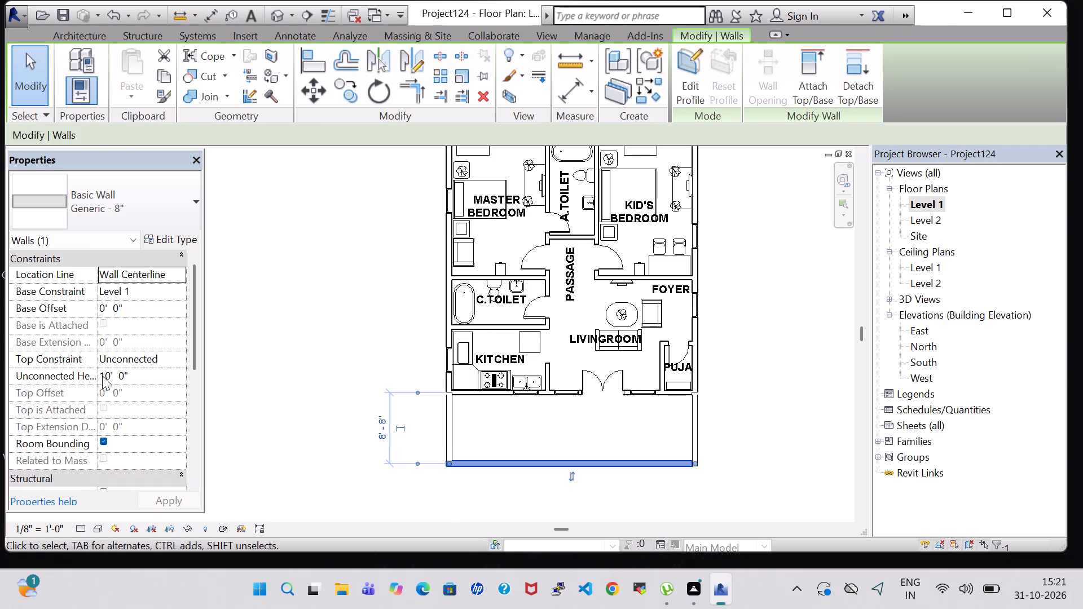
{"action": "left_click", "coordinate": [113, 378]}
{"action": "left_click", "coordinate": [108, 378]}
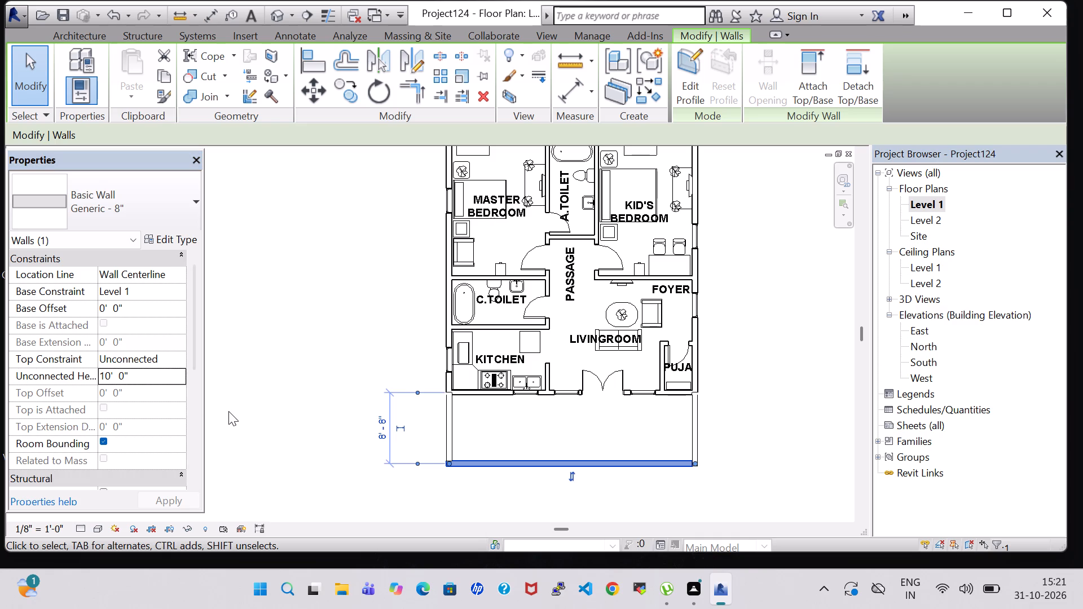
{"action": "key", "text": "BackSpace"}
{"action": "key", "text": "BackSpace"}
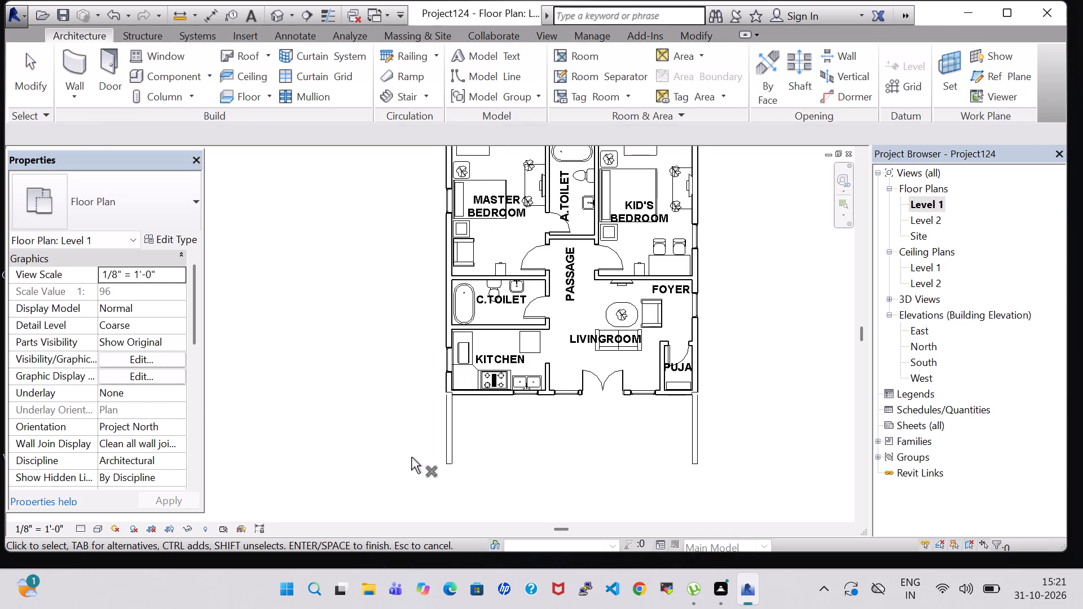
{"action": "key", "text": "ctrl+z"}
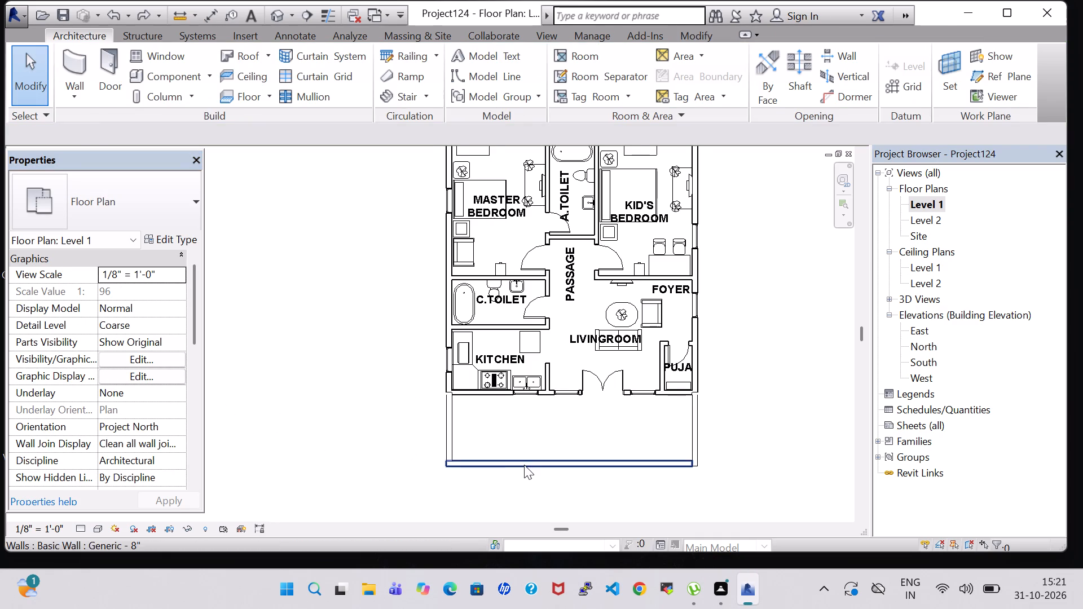
Set the unconnected height of the yard's long front wall to 5' 0" and clear the selection.
{"action": "left_click", "coordinate": [524, 465]}
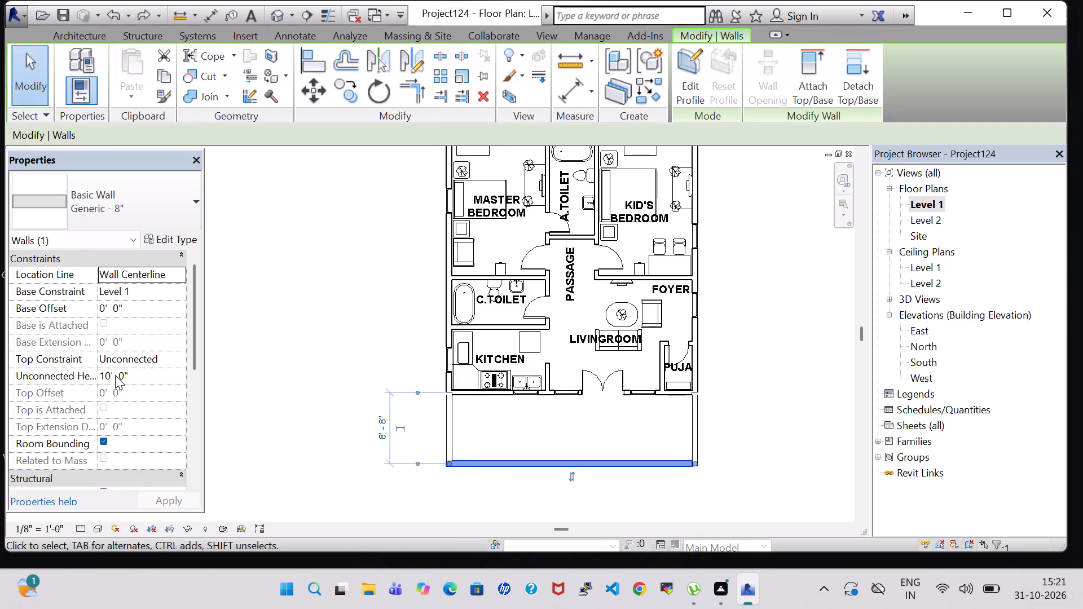
{"action": "left_click", "coordinate": [113, 379]}
{"action": "key", "text": "Left"}
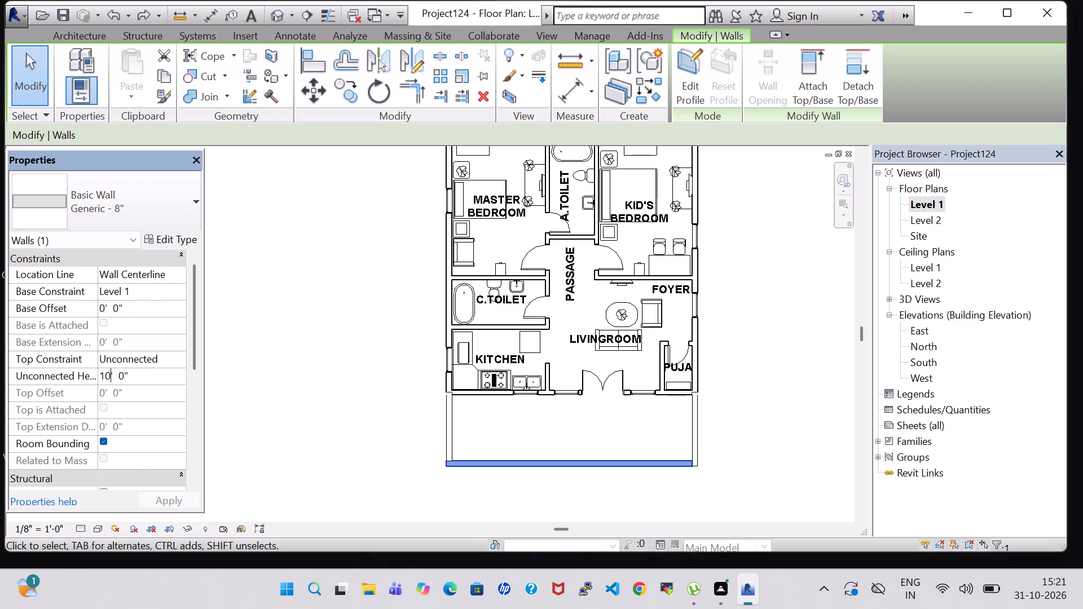
{"action": "key", "text": "BackSpace"}
{"action": "key", "text": "BackSpace"}
{"action": "key", "text": "5"}
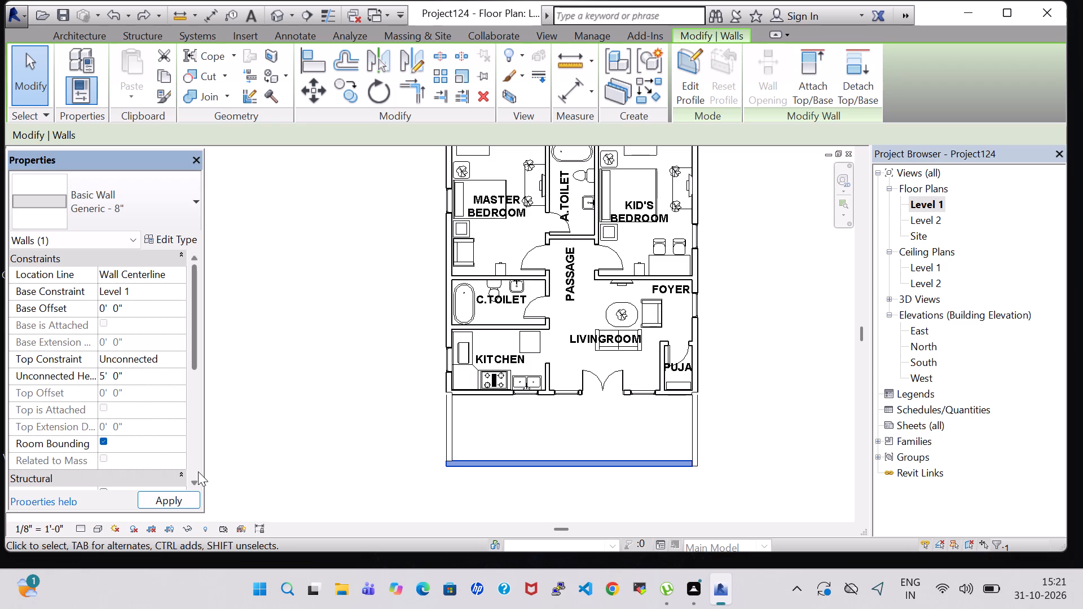
{"action": "left_click", "coordinate": [163, 496]}
{"action": "left_click", "coordinate": [481, 514]}
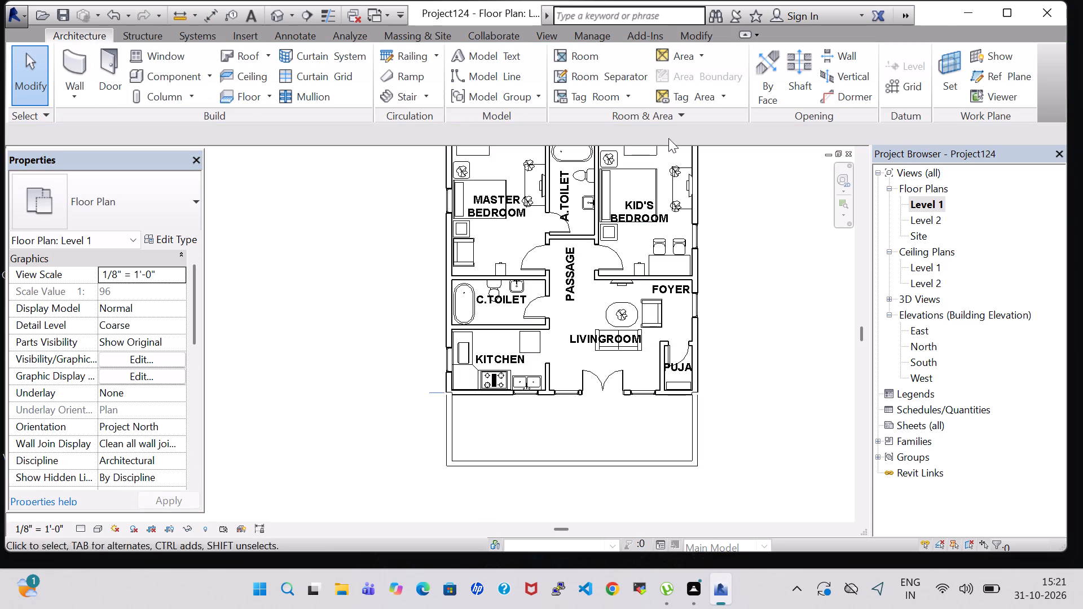
Split the yard's front wall about 11" past the kitchen's inner wall line and about 4' 8" from the puja-side wall, and delete the middle segment.
{"action": "left_click", "coordinate": [698, 32]}
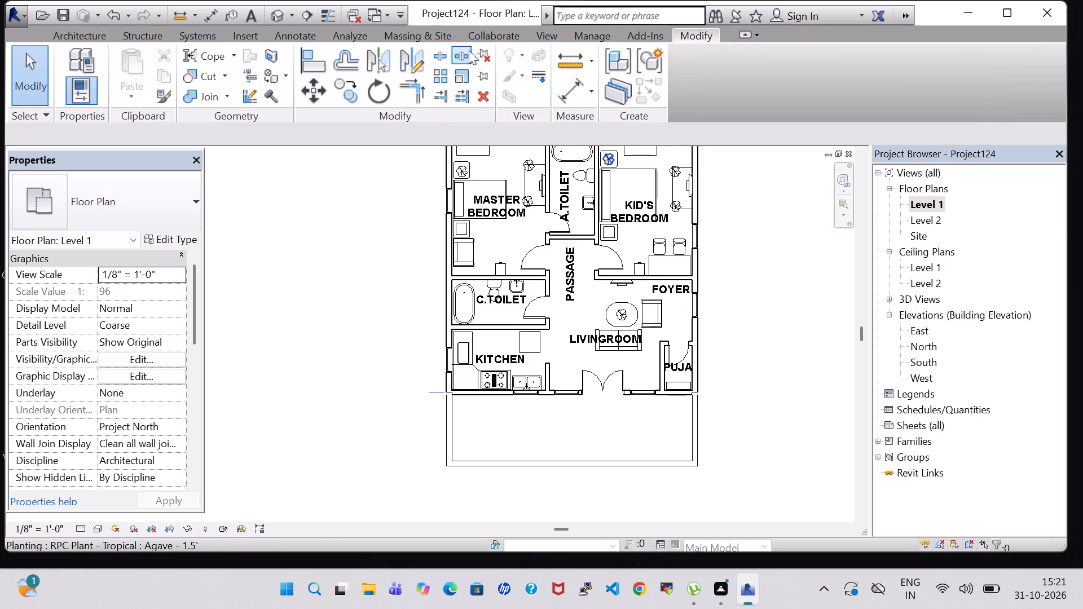
{"action": "left_click", "coordinate": [433, 54]}
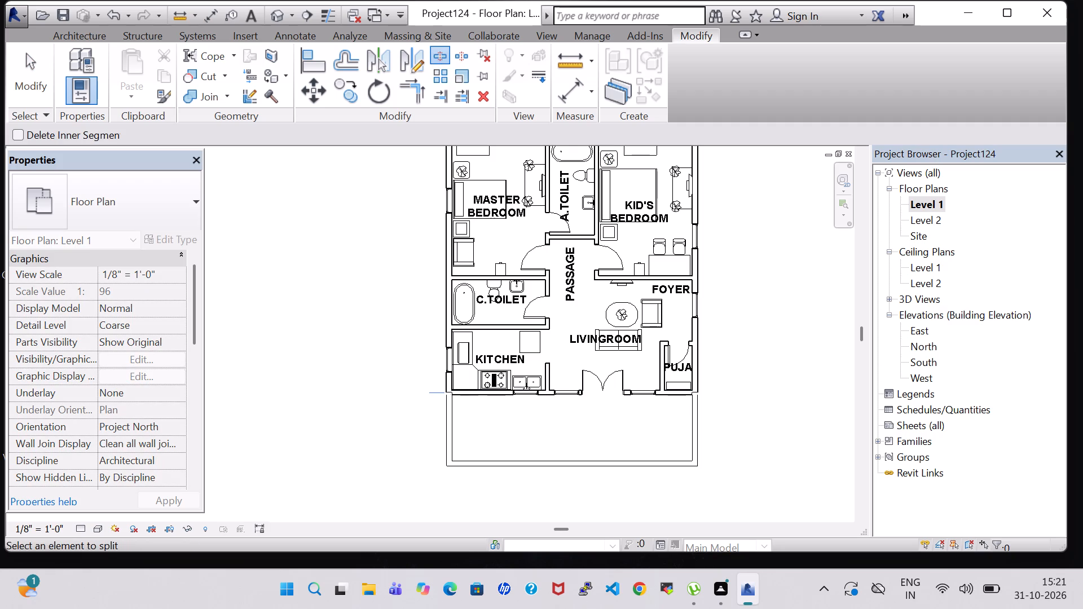
{"action": "left_click", "coordinate": [555, 458]}
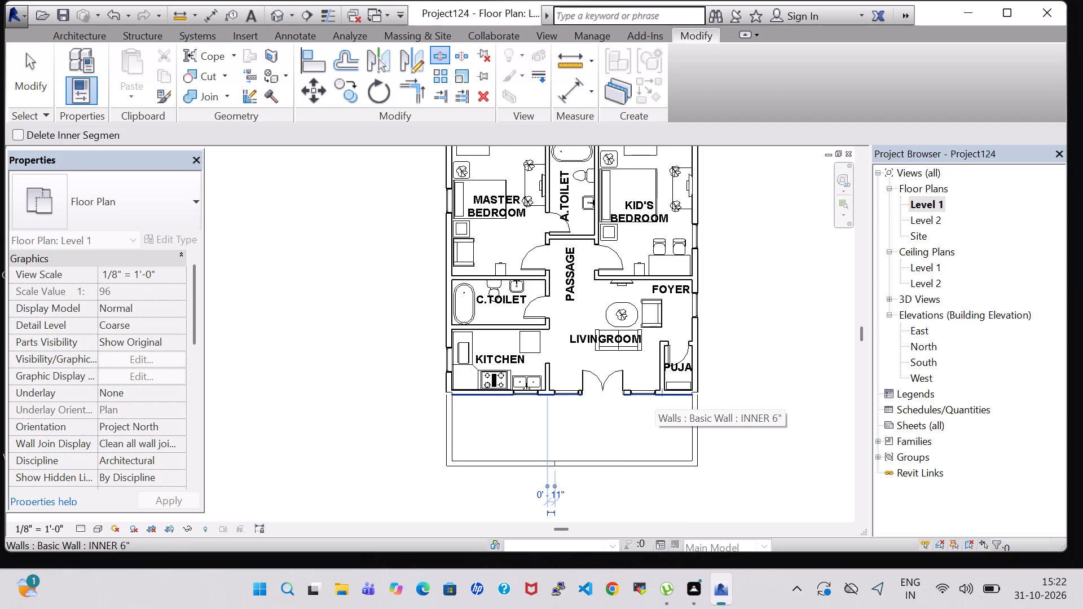
{"action": "left_click", "coordinate": [657, 469]}
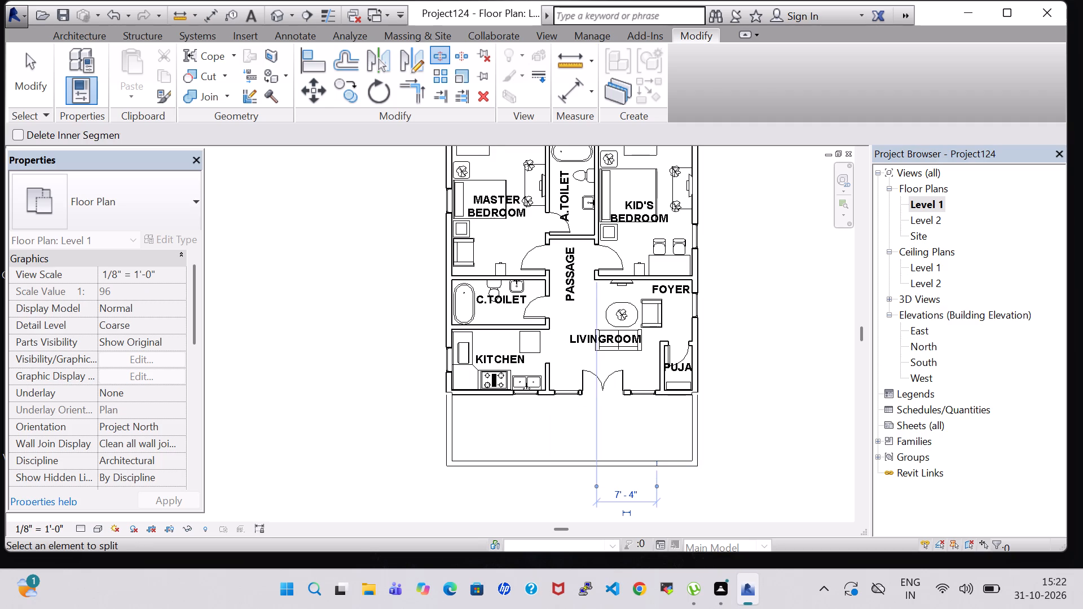
{"action": "key", "text": "Escape"}
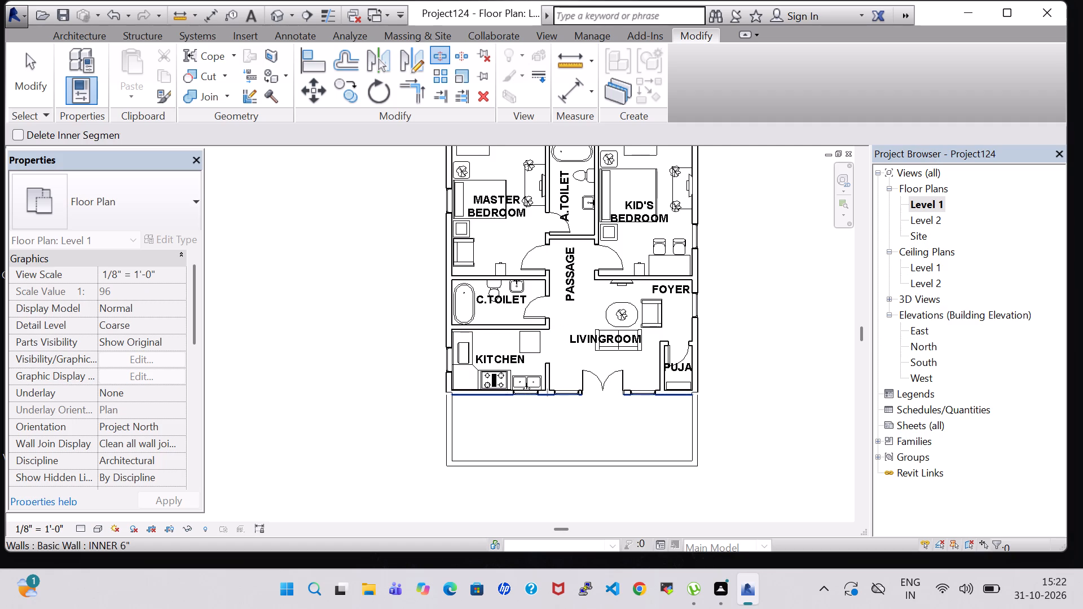
{"action": "left_click", "coordinate": [551, 463]}
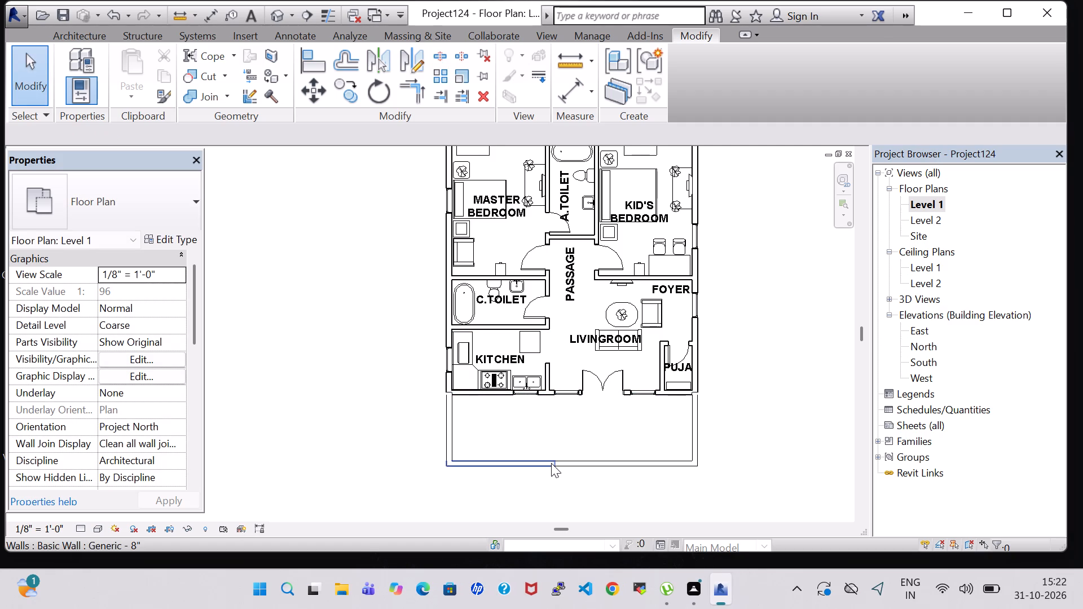
{"action": "key", "text": "Escape"}
{"action": "left_click", "coordinate": [595, 462]}
{"action": "key", "text": "Delete"}
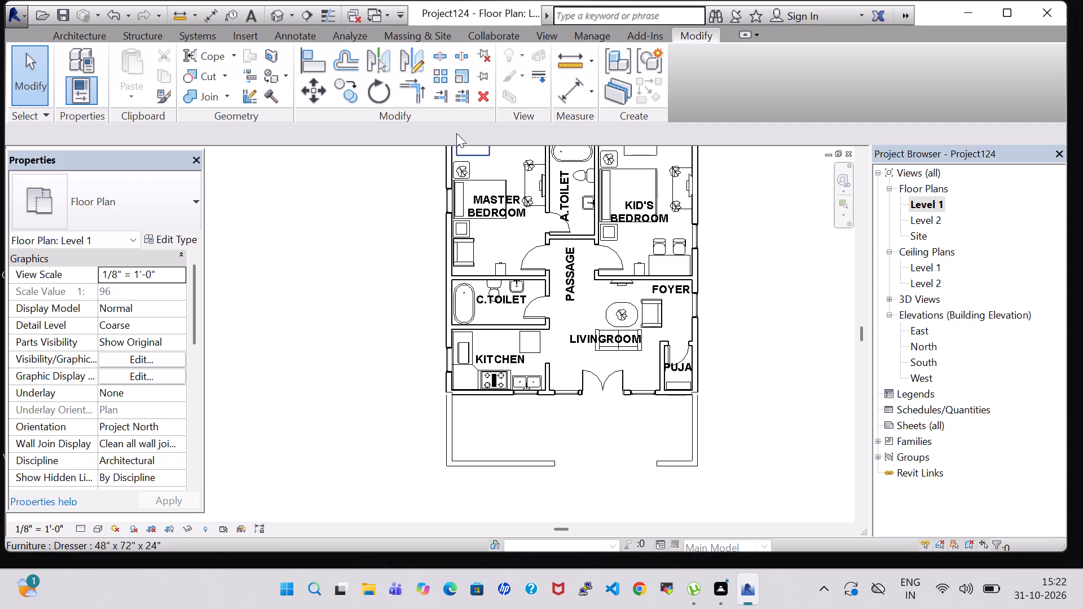
Start a Generic - 12" floor and sketch boundary lines along the house's outer back wall face, about 30' 8", and outer puja-side wall face.
{"action": "left_click", "coordinate": [61, 36]}
{"action": "left_click", "coordinate": [246, 91]}
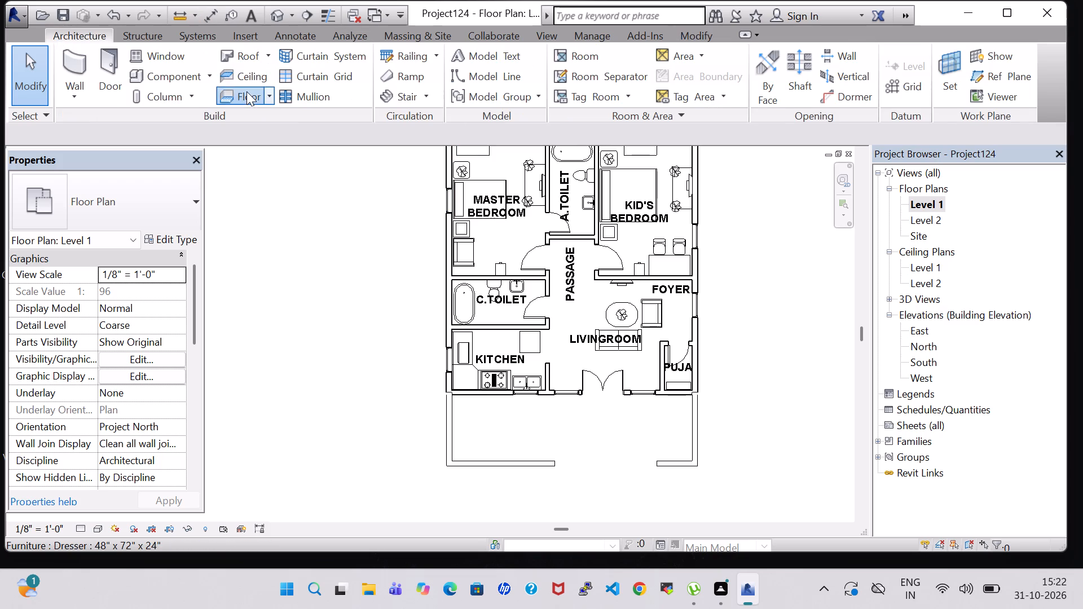
{"action": "left_click", "coordinate": [815, 65]}
{"action": "middle_click_drag", "start_coordinate": [751, 149], "coordinate": [720, 323]}
{"action": "scroll", "coordinate": [379, 307], "scroll_direction": "up", "scroll_amount": 7}
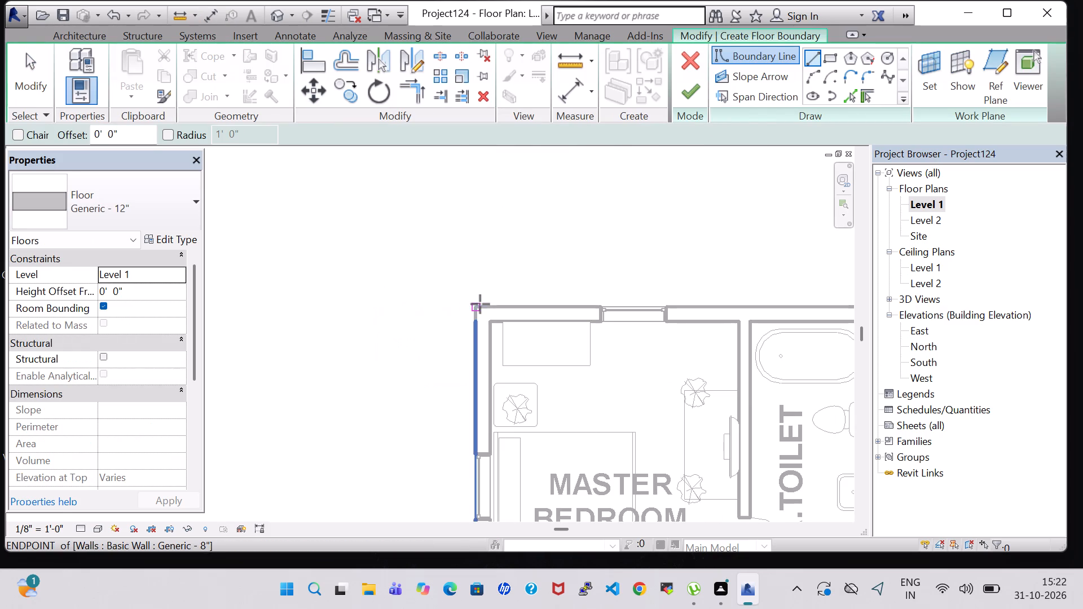
{"action": "left_click", "coordinate": [477, 309]}
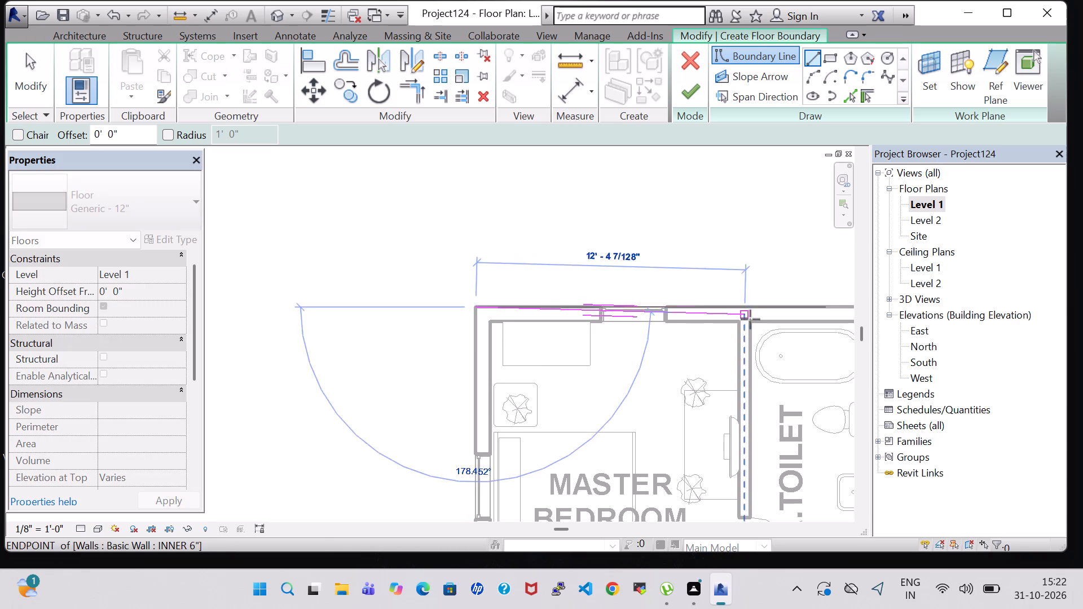
{"action": "middle_click_drag", "start_coordinate": [750, 301], "coordinate": [326, 301]}
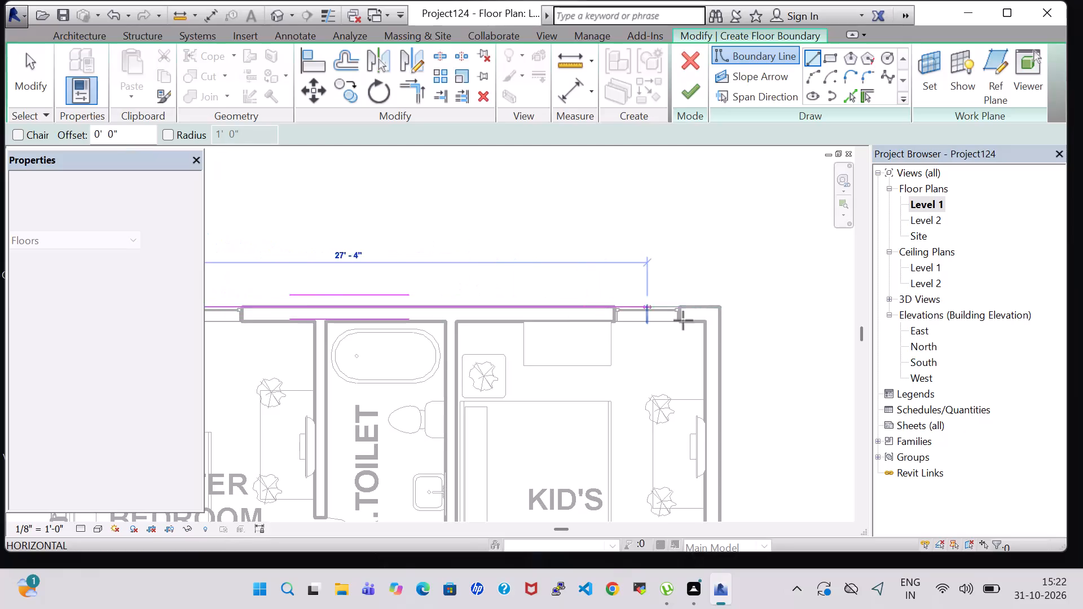
{"action": "left_click", "coordinate": [719, 306]}
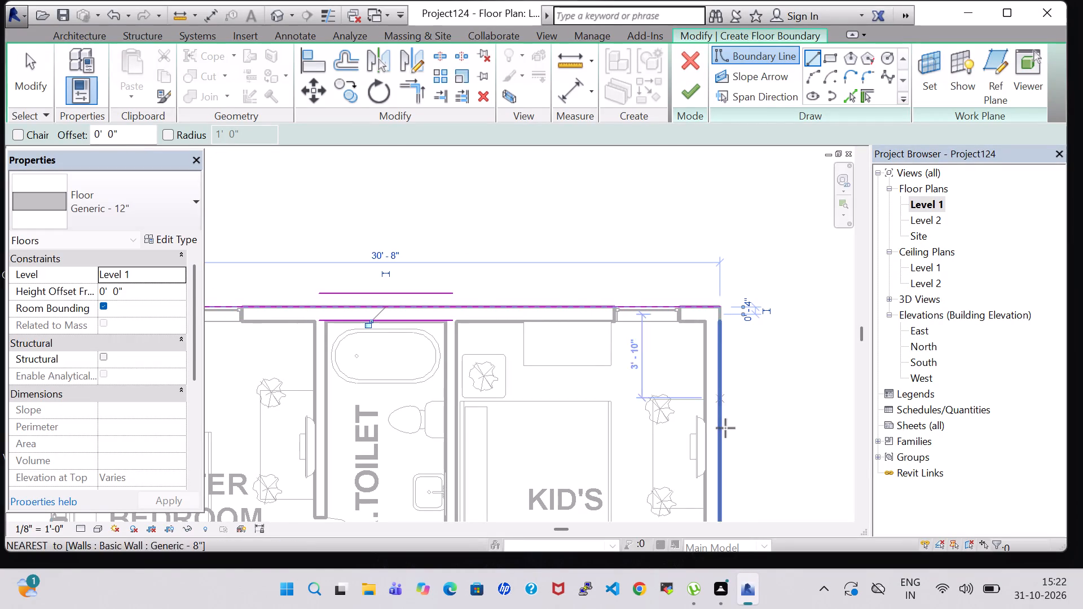
{"action": "left_click", "coordinate": [717, 306]}
{"action": "middle_click_drag", "start_coordinate": [727, 466], "coordinate": [716, 125]}
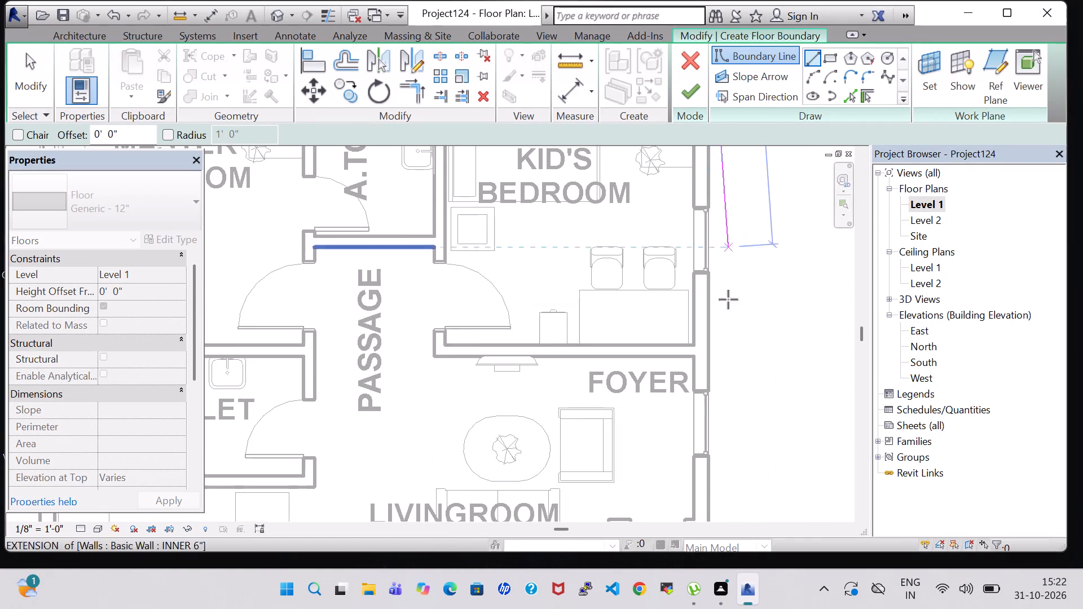
{"action": "middle_click_drag", "start_coordinate": [711, 435], "coordinate": [699, 101]}
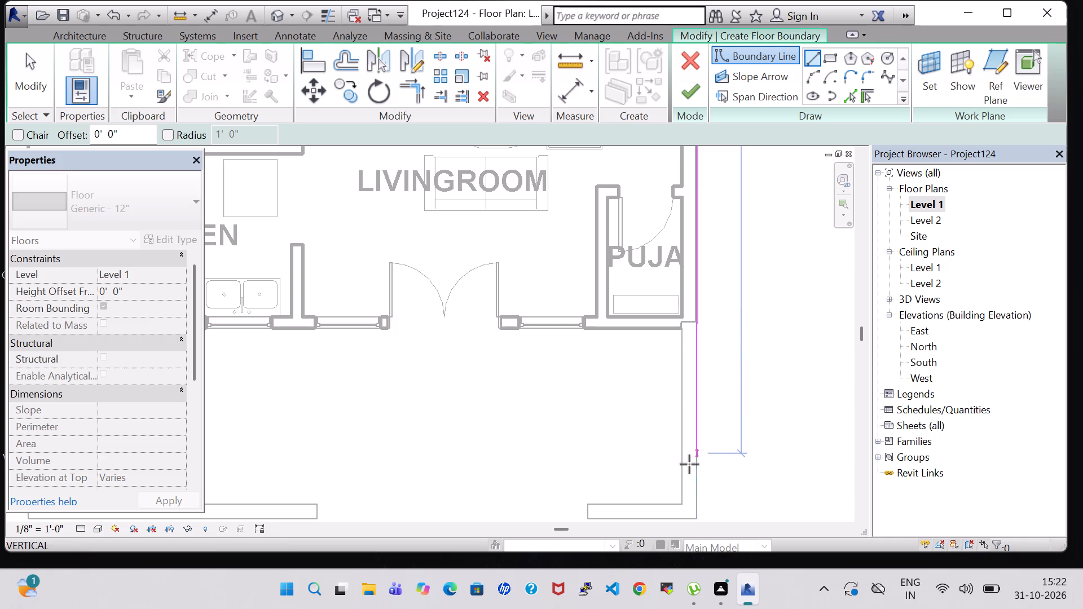
{"action": "left_click", "coordinate": [695, 328]}
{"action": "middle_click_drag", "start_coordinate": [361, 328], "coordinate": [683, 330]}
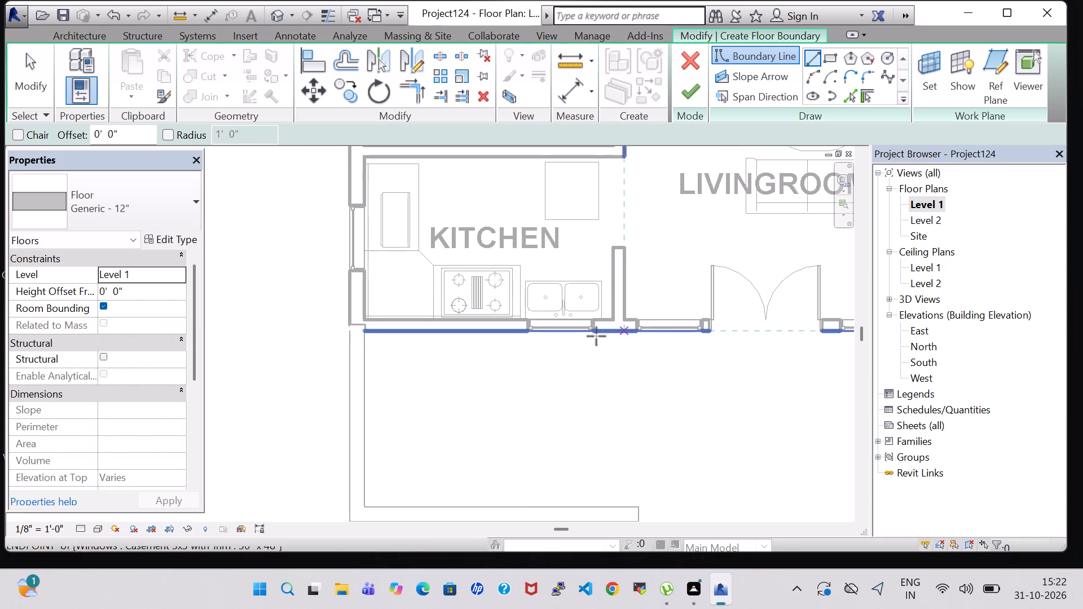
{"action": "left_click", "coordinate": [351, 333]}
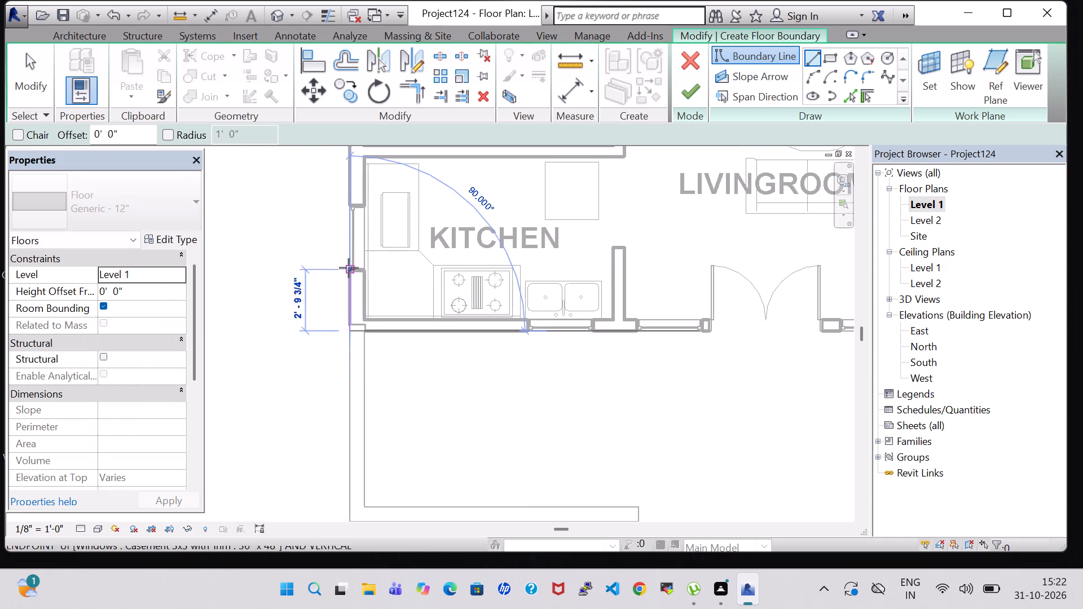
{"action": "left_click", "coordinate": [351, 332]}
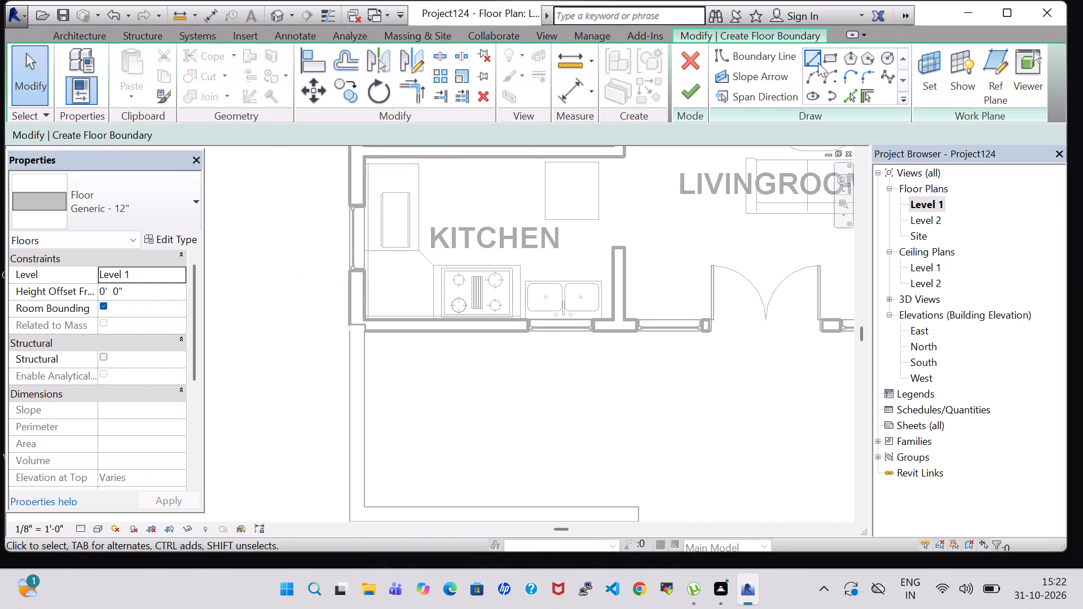
Sketch the floor's front boundary line along the outer face of the front wall, from the puja-side corner to the kitchen-side corner.
{"action": "left_click", "coordinate": [818, 63]}
{"action": "scroll", "coordinate": [671, 202], "scroll_direction": "down", "scroll_amount": 4}
{"action": "middle_click_drag", "start_coordinate": [671, 204], "coordinate": [667, 206]}
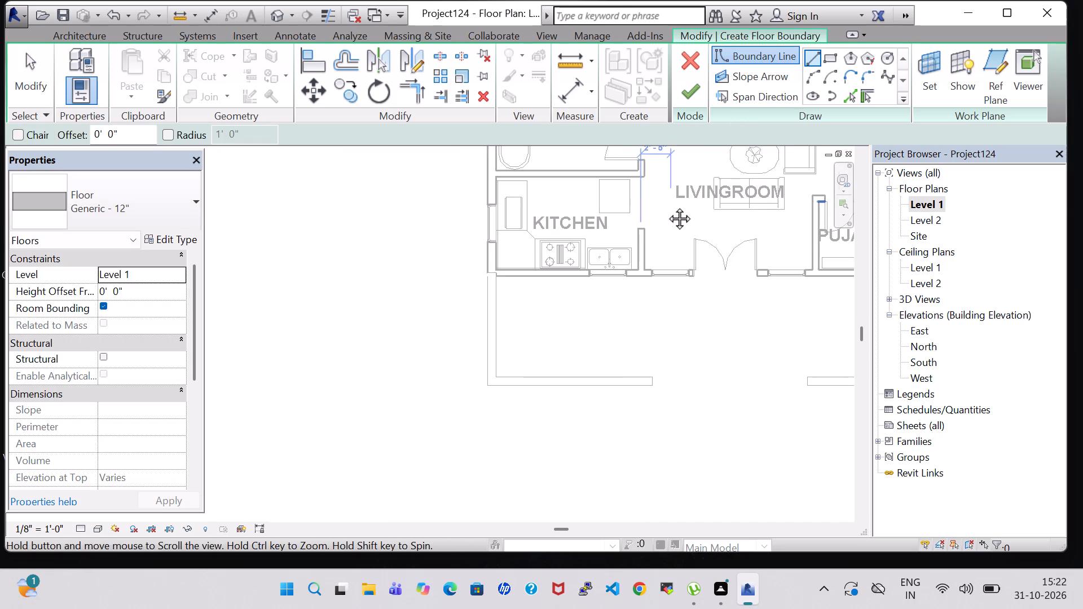
{"action": "middle_click_drag", "start_coordinate": [667, 206], "coordinate": [404, 278]}
{"action": "scroll", "coordinate": [572, 340], "scroll_direction": "up", "scroll_amount": 6}
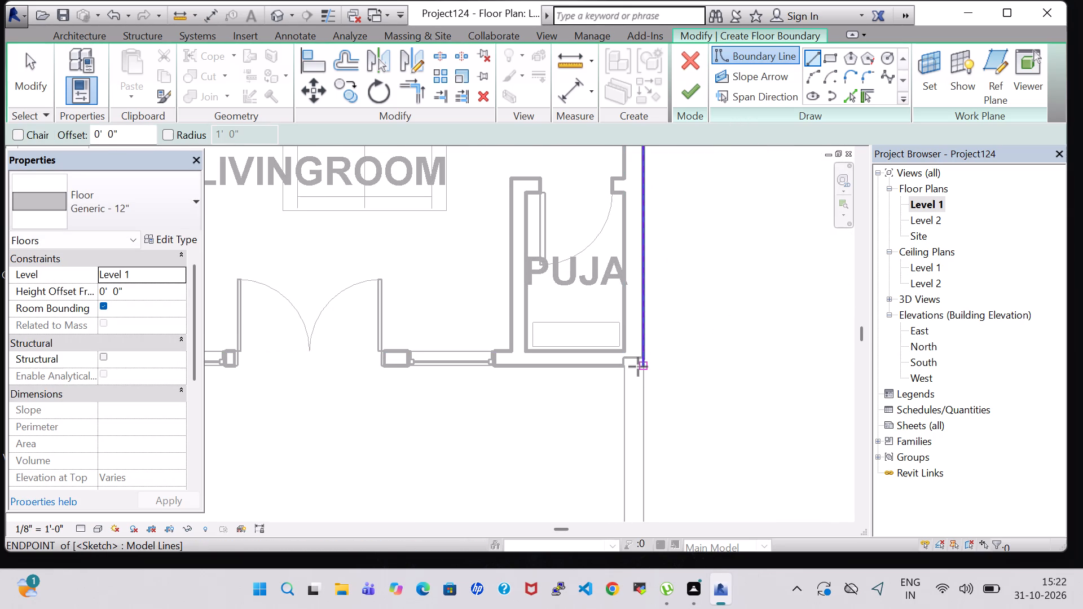
{"action": "left_click", "coordinate": [644, 367]}
{"action": "middle_click_drag", "start_coordinate": [365, 367], "coordinate": [477, 367]}
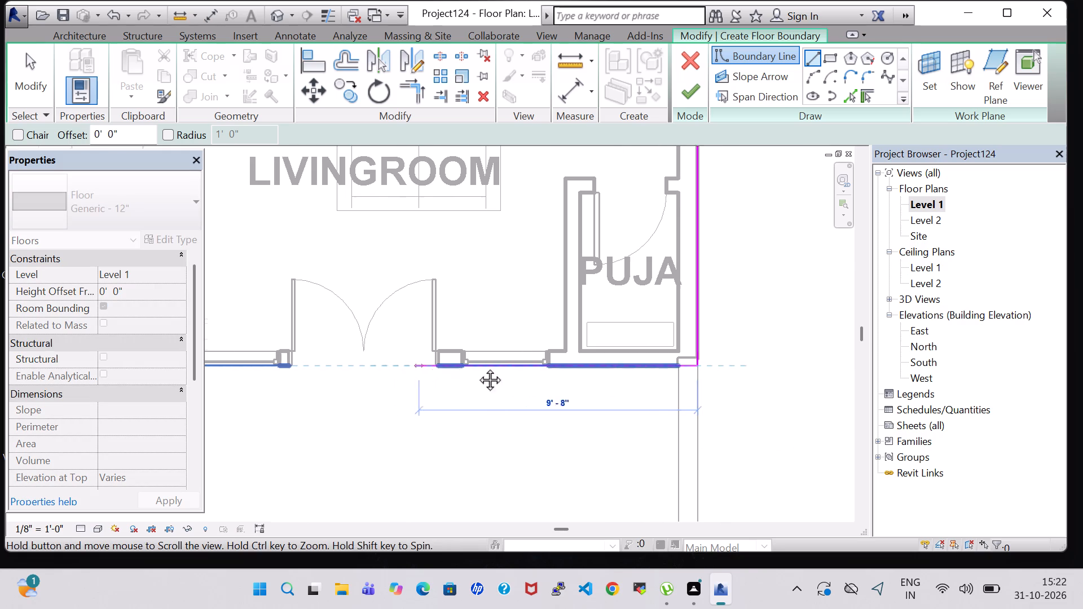
{"action": "middle_click_drag", "start_coordinate": [477, 367], "coordinate": [902, 375]}
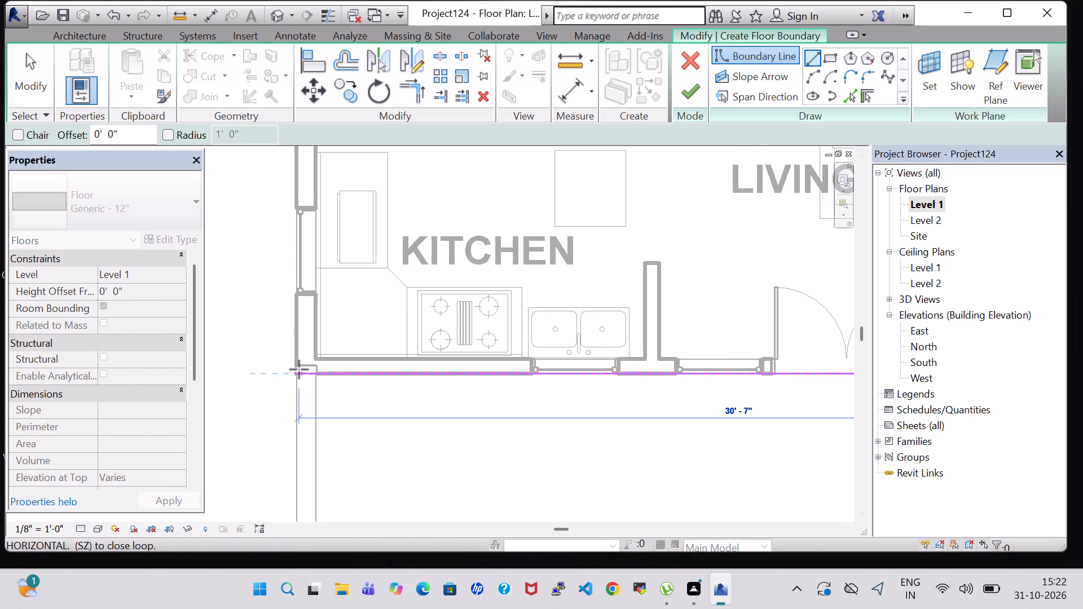
{"action": "left_click", "coordinate": [297, 375]}
{"action": "double_click", "coordinate": [294, 376]}
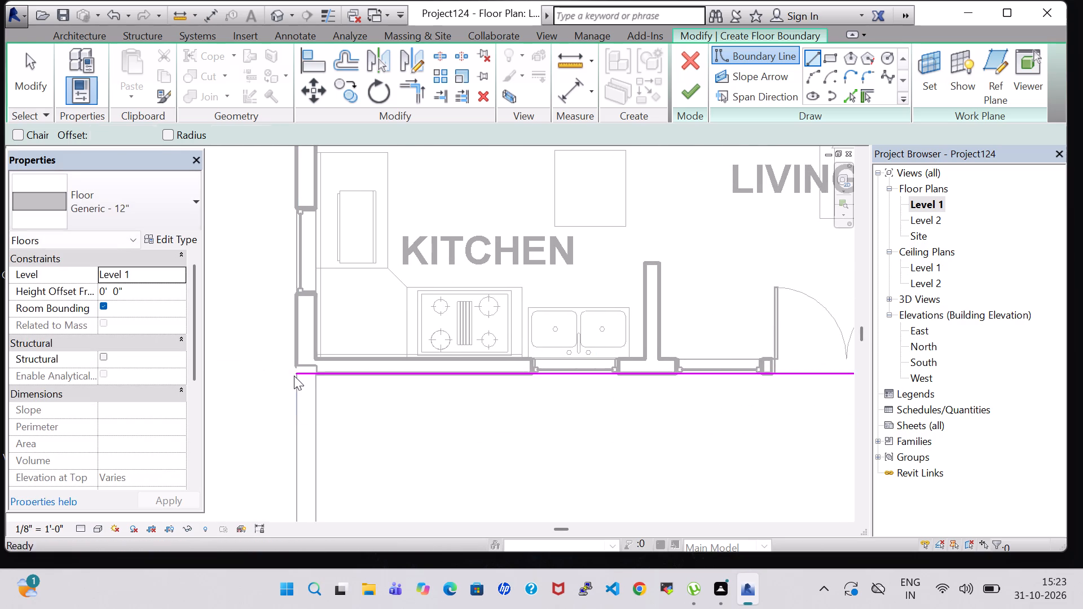
Close the floor boundary along the outer kitchen-side wall up to the master bedroom's outer back corner, and finish the floor.
{"action": "left_click", "coordinate": [810, 59]}
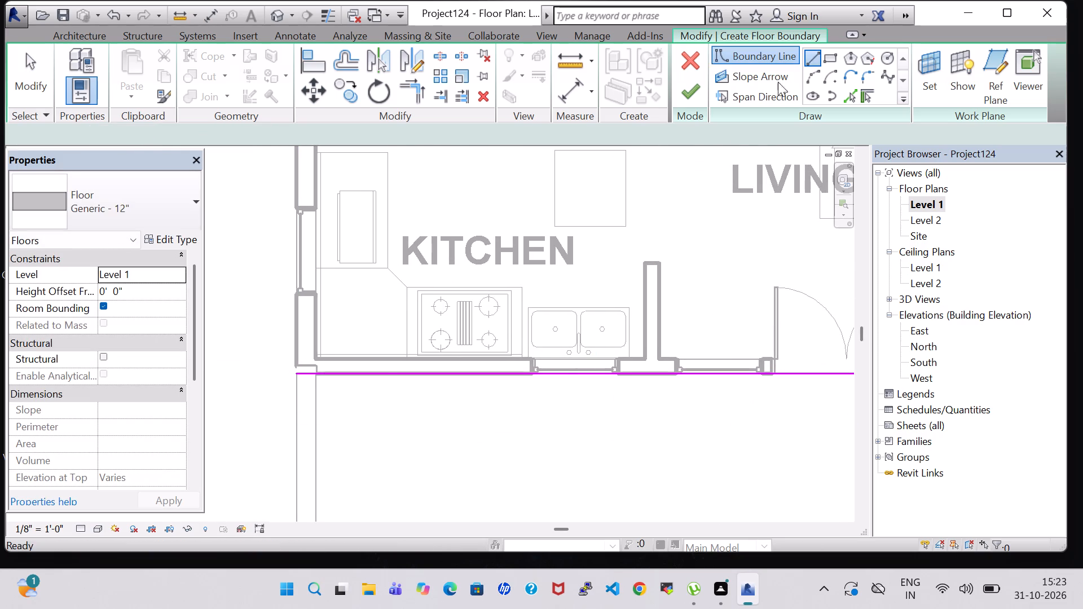
{"action": "left_click", "coordinate": [294, 375]}
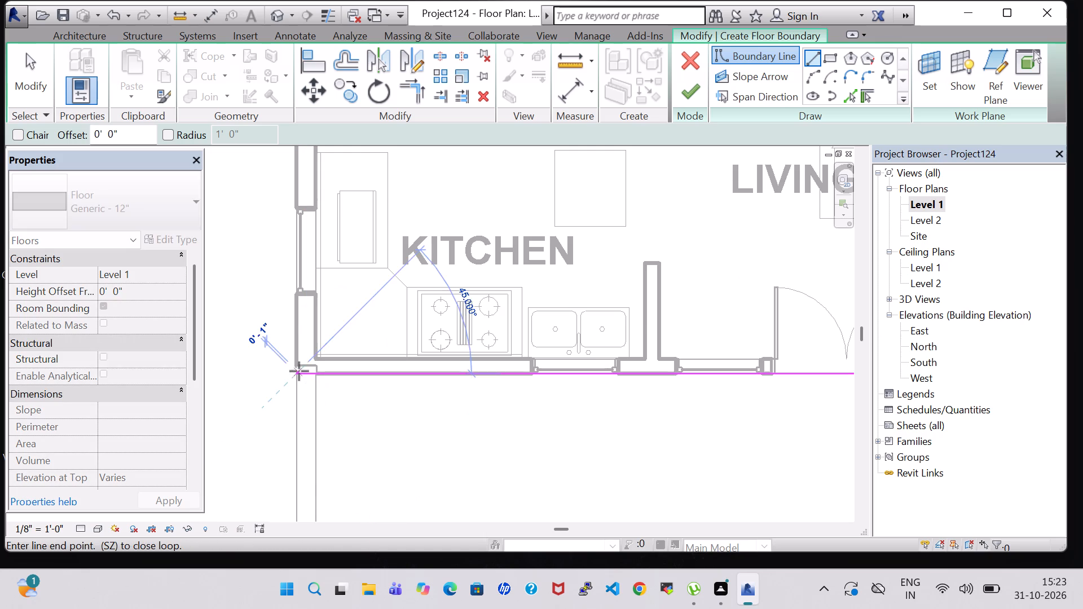
{"action": "scroll", "coordinate": [295, 187], "scroll_direction": "up", "scroll_amount": 1}
{"action": "middle_click_drag", "start_coordinate": [295, 187], "coordinate": [317, 311]}
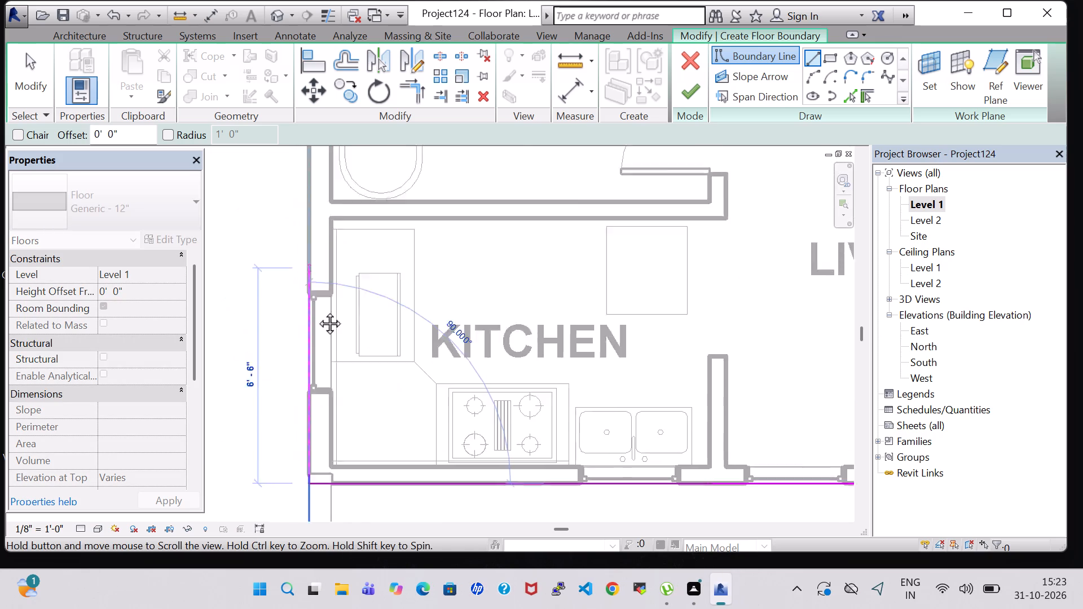
{"action": "middle_click_drag", "start_coordinate": [317, 311], "coordinate": [331, 429]}
{"action": "middle_click_drag", "start_coordinate": [334, 157], "coordinate": [347, 534]}
{"action": "middle_click_drag", "start_coordinate": [354, 243], "coordinate": [385, 571]}
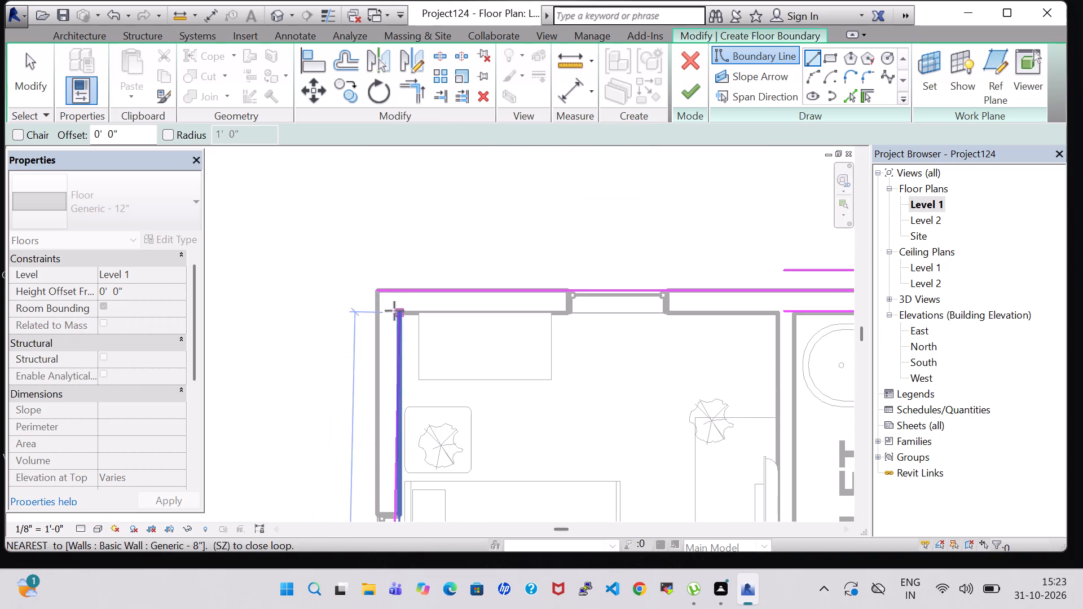
{"action": "left_click", "coordinate": [378, 285]}
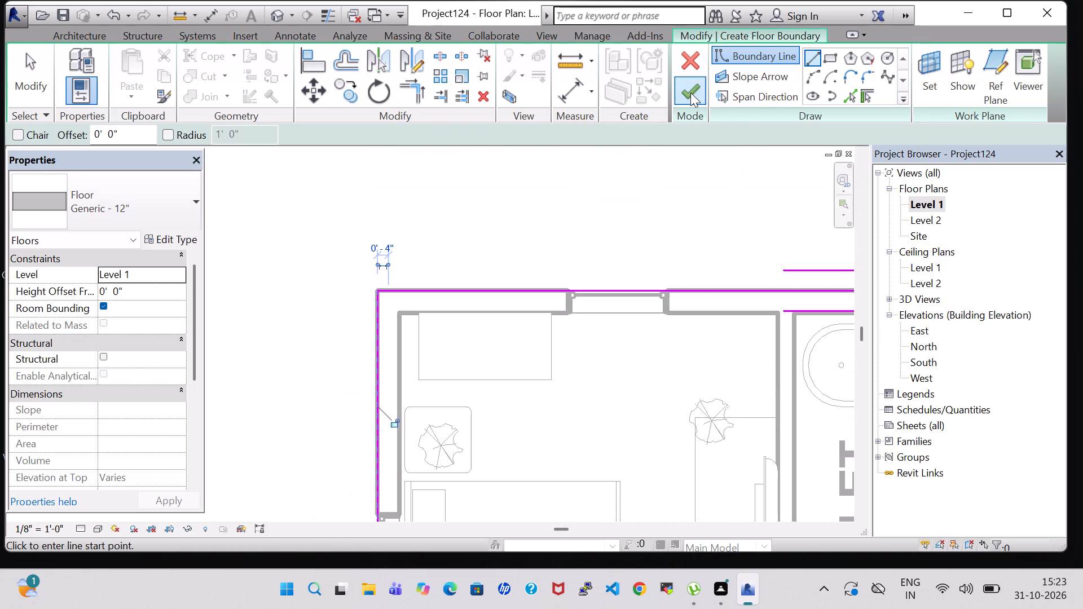
{"action": "left_click", "coordinate": [690, 92]}
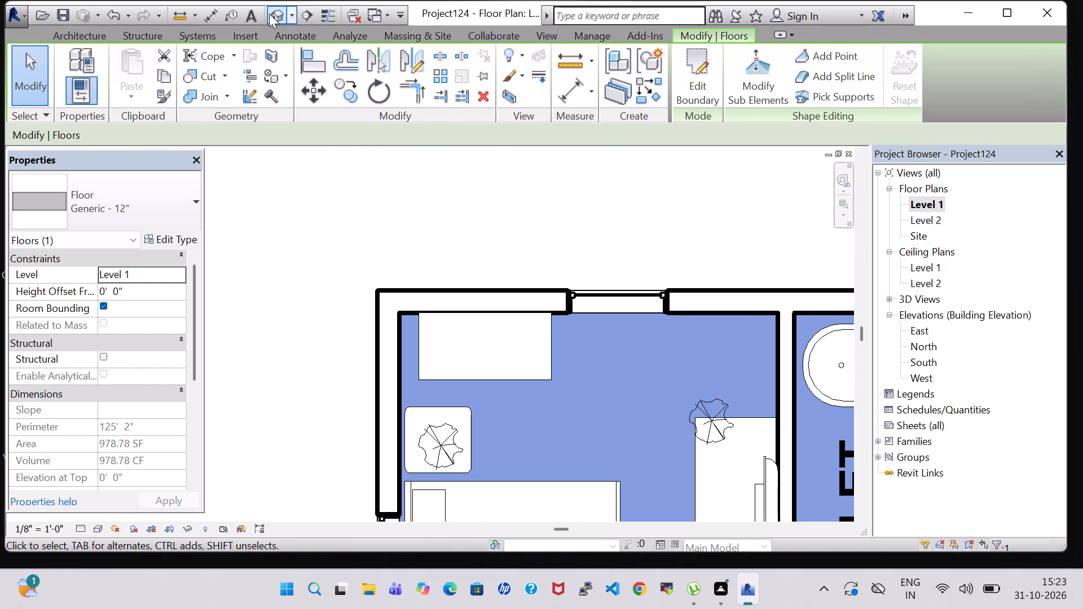
Examine the house's new floor and the open front yard in 3D and in the Level 1 plan.
{"action": "left_click", "coordinate": [269, 14]}
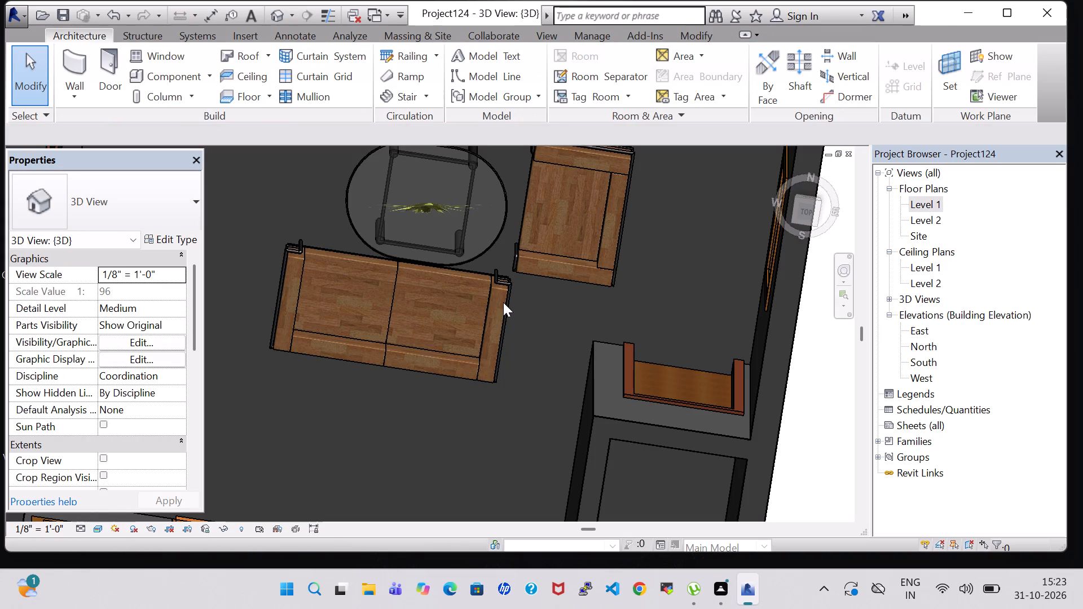
{"action": "scroll", "coordinate": [641, 367], "scroll_direction": "down", "scroll_amount": 3}
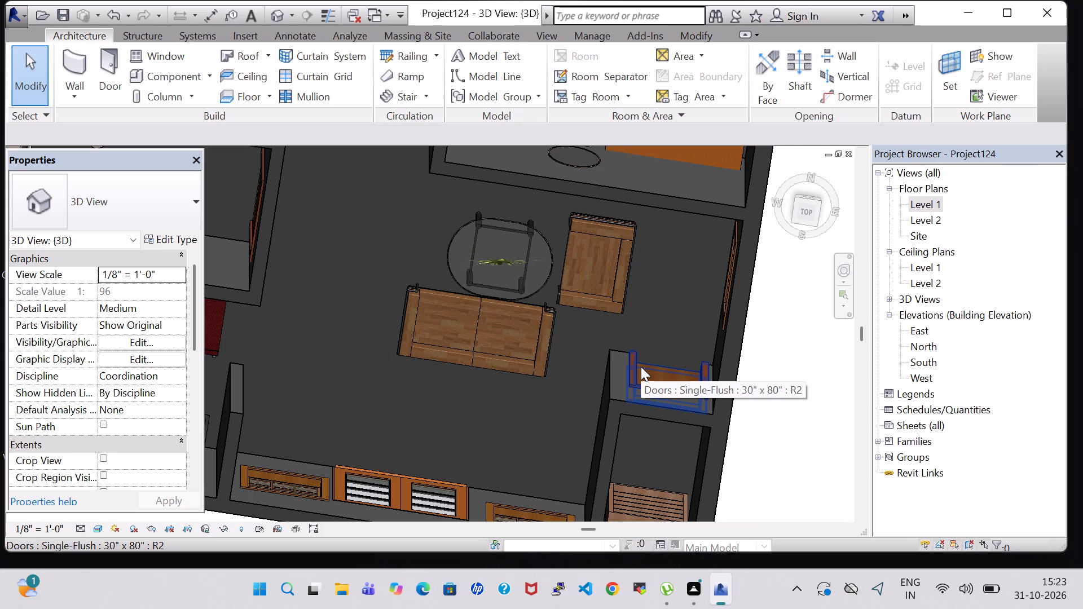
{"action": "scroll", "coordinate": [667, 376], "scroll_direction": "down", "scroll_amount": 4}
{"action": "middle_click_drag", "start_coordinate": [728, 383], "coordinate": [710, 317]}
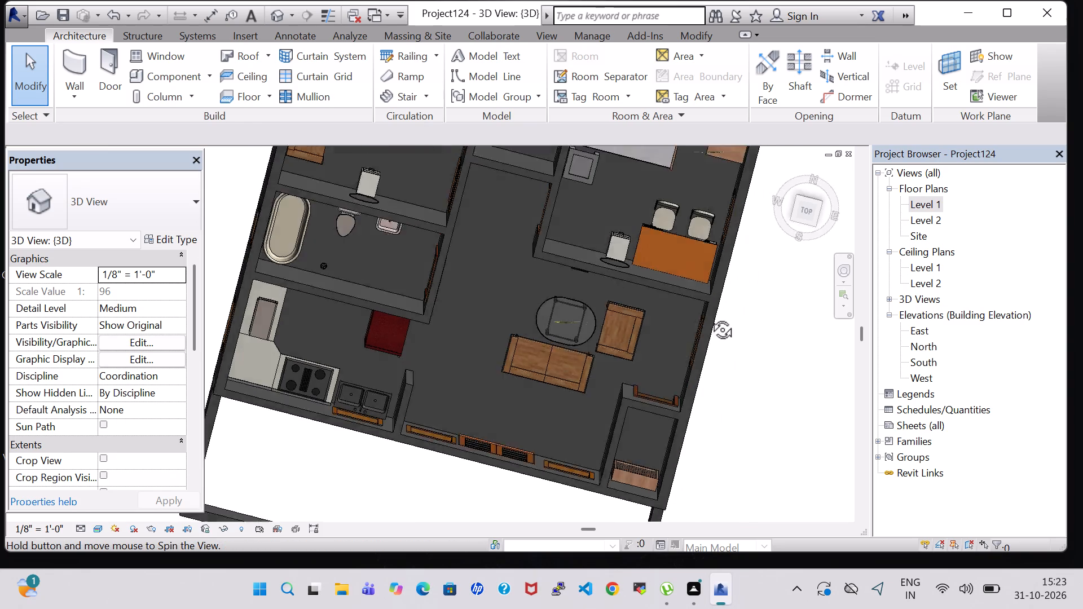
{"action": "middle_click_drag", "start_coordinate": [710, 317], "coordinate": [749, 222]}
{"action": "middle_click_drag", "start_coordinate": [693, 349], "coordinate": [670, 250]}
{"action": "middle_click_drag", "start_coordinate": [529, 432], "coordinate": [541, 364], "text": "shift"}
{"action": "double_click", "coordinate": [917, 208]}
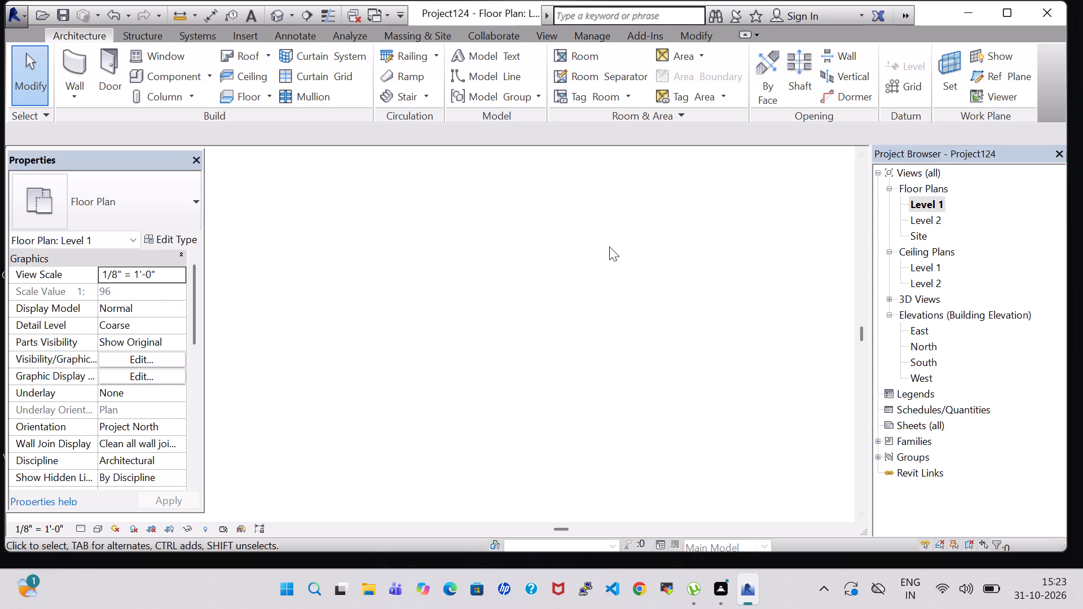
{"action": "scroll", "coordinate": [584, 261], "scroll_direction": "down", "scroll_amount": 4}
{"action": "middle_click_drag", "start_coordinate": [592, 332], "coordinate": [497, 248]}
{"action": "scroll", "coordinate": [497, 248], "scroll_direction": "down", "scroll_amount": 4}
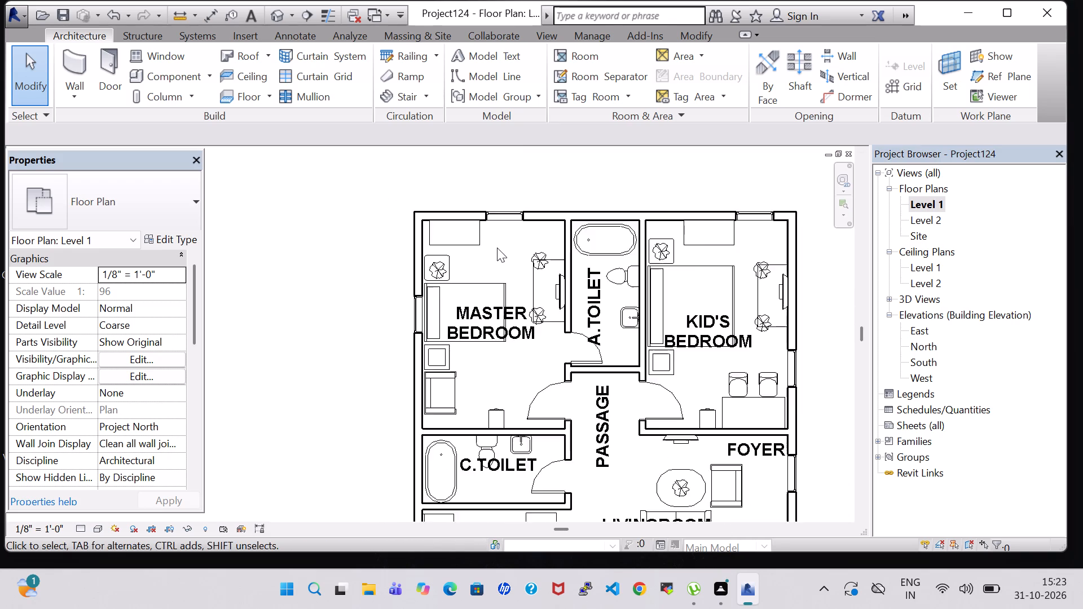
{"action": "scroll", "coordinate": [497, 248], "scroll_direction": "down", "scroll_amount": 2}
{"action": "middle_click_drag", "start_coordinate": [573, 330], "coordinate": [550, 260]}
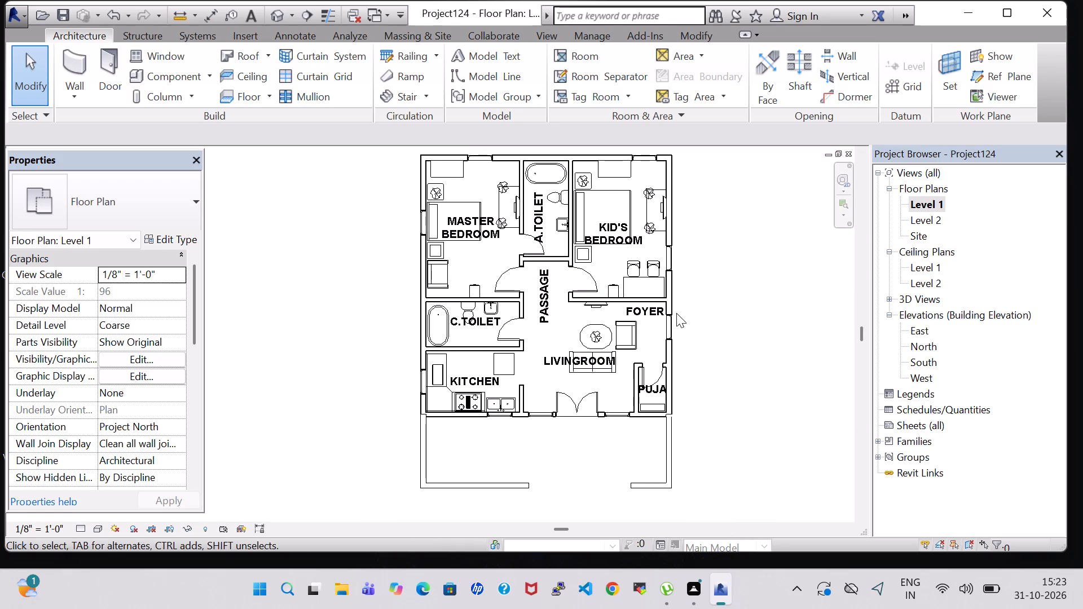
{"action": "left_click", "coordinate": [270, 13]}
{"action": "scroll", "coordinate": [478, 371], "scroll_direction": "down", "scroll_amount": 1}
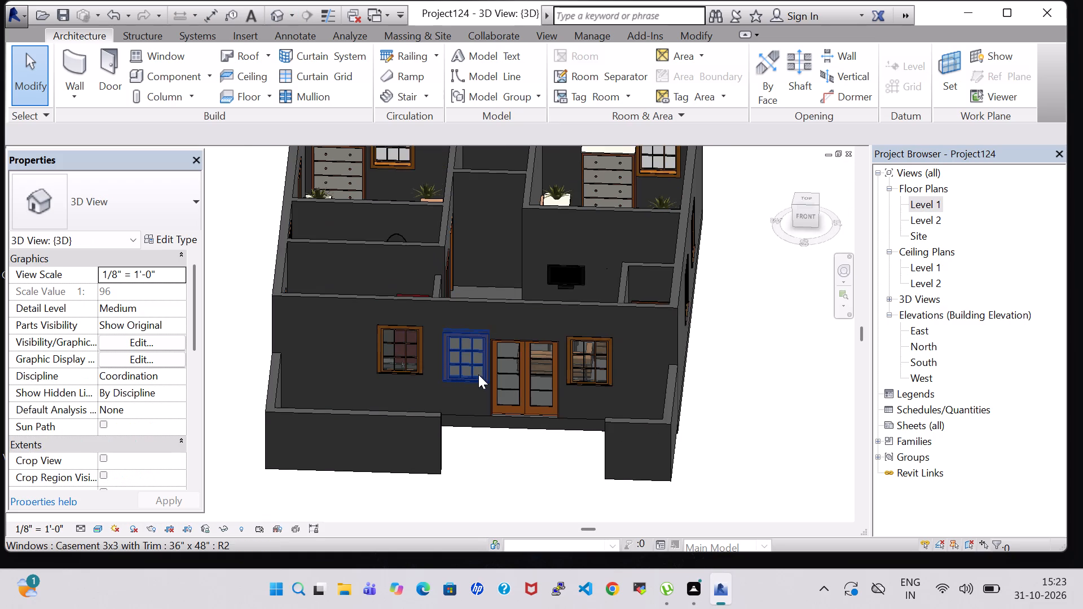
{"action": "scroll", "coordinate": [478, 374], "scroll_direction": "down", "scroll_amount": 2}
{"action": "middle_click_drag", "start_coordinate": [481, 388], "coordinate": [460, 485], "text": "shift"}
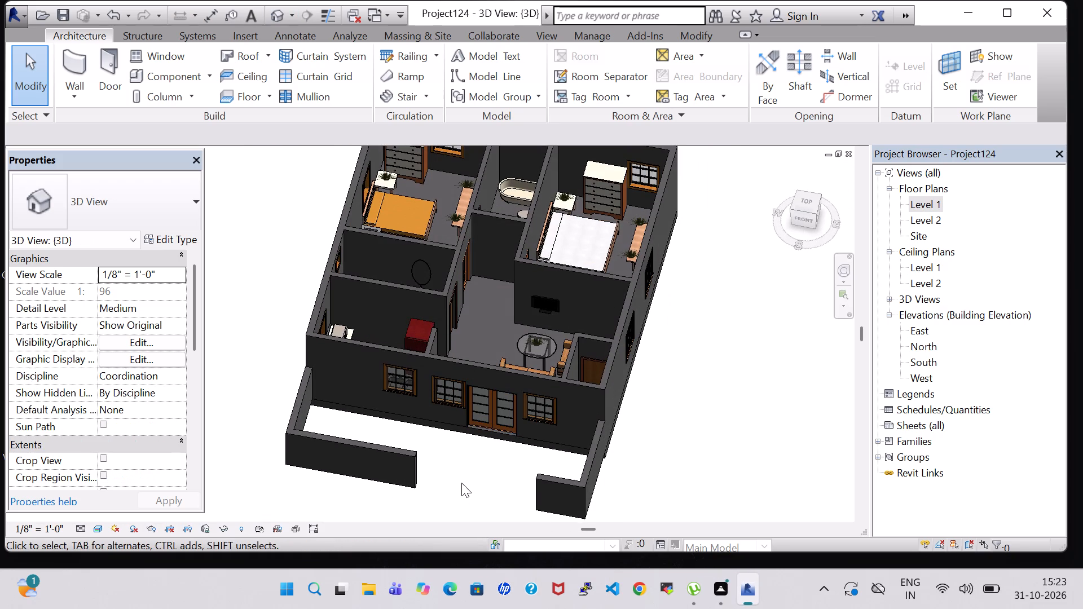
{"action": "middle_click_drag", "start_coordinate": [461, 478], "coordinate": [464, 461], "text": "shift"}
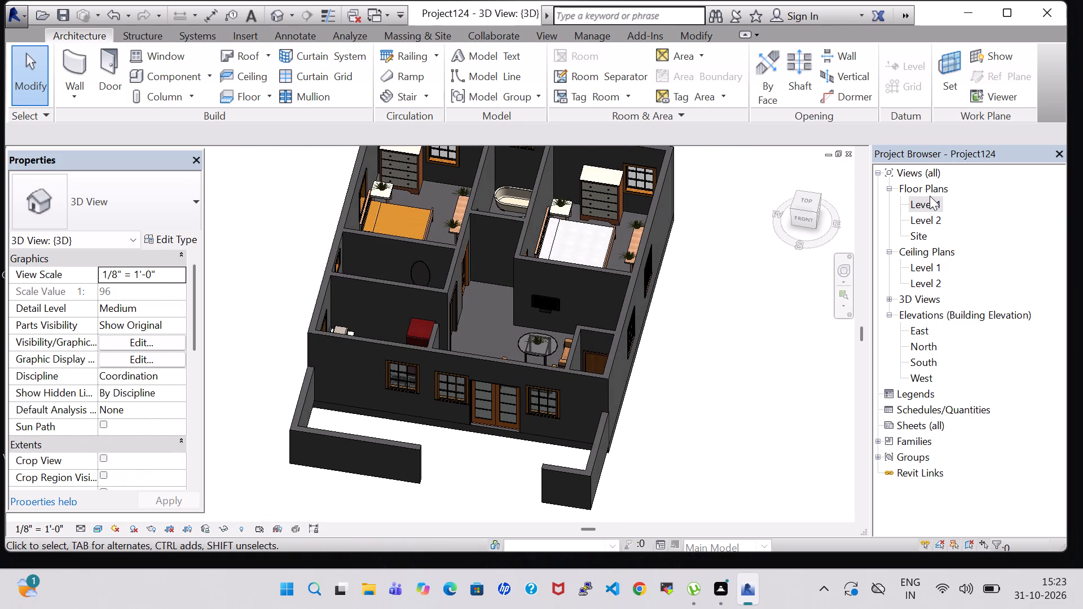
On Level 1, create a front yard toposurface from four points at 0' 0" elevation, placed at the house-front and outer yard-wall corners.
{"action": "double_click", "coordinate": [931, 204]}
{"action": "scroll", "coordinate": [632, 272], "scroll_direction": "down", "scroll_amount": 2}
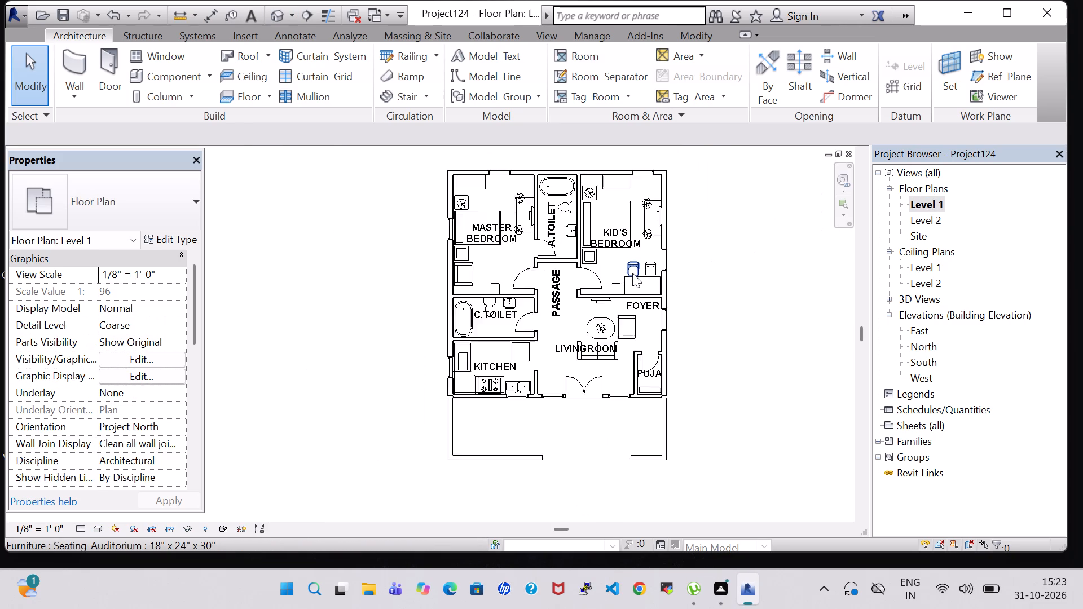
{"action": "scroll", "coordinate": [632, 273], "scroll_direction": "down", "scroll_amount": 3}
{"action": "left_click", "coordinate": [399, 40]}
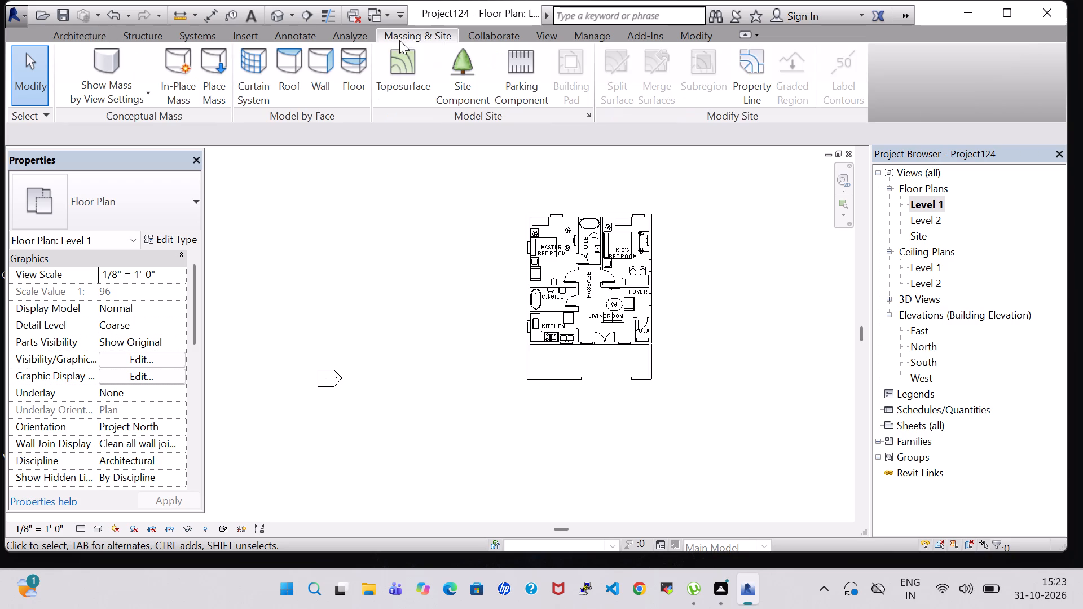
{"action": "left_click", "coordinate": [399, 75]}
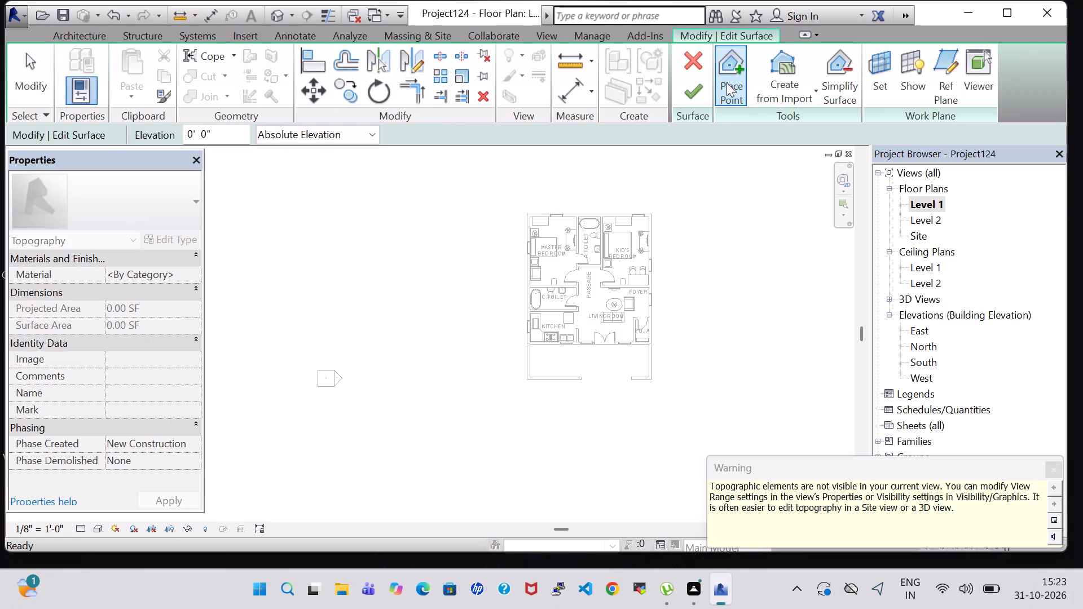
{"action": "left_click", "coordinate": [727, 82]}
{"action": "scroll", "coordinate": [563, 297], "scroll_direction": "up", "scroll_amount": 8}
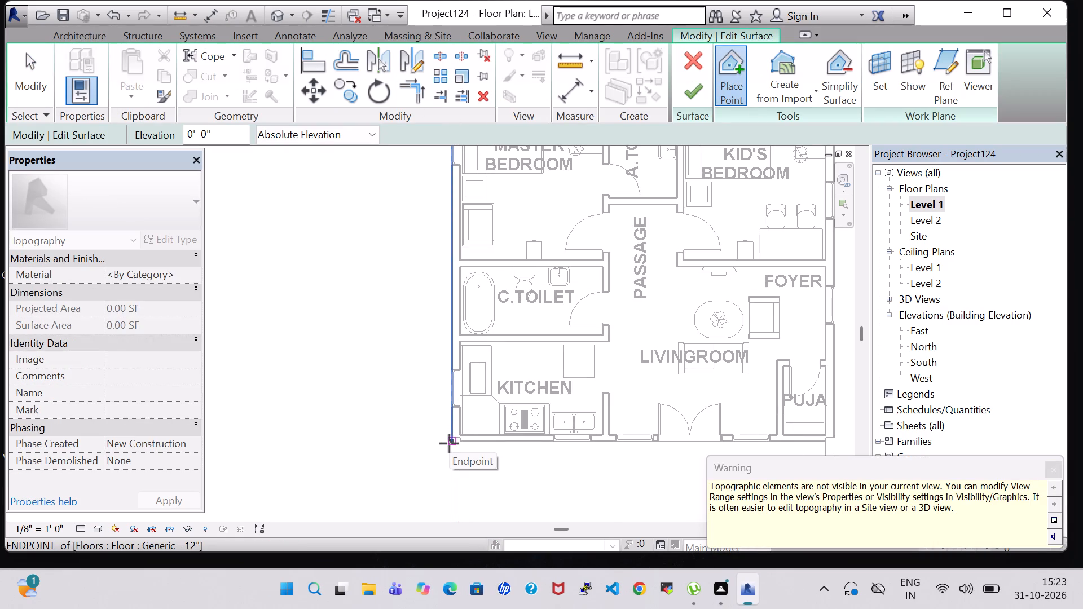
{"action": "left_click", "coordinate": [449, 443]}
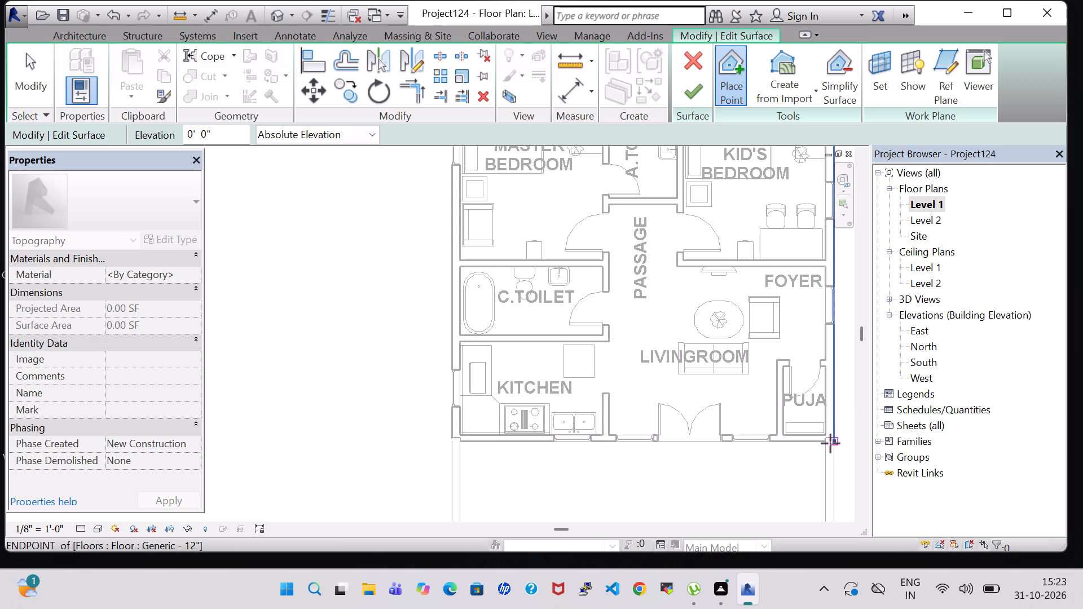
{"action": "left_click", "coordinate": [834, 443]}
{"action": "middle_click_drag", "start_coordinate": [808, 487], "coordinate": [785, 363]}
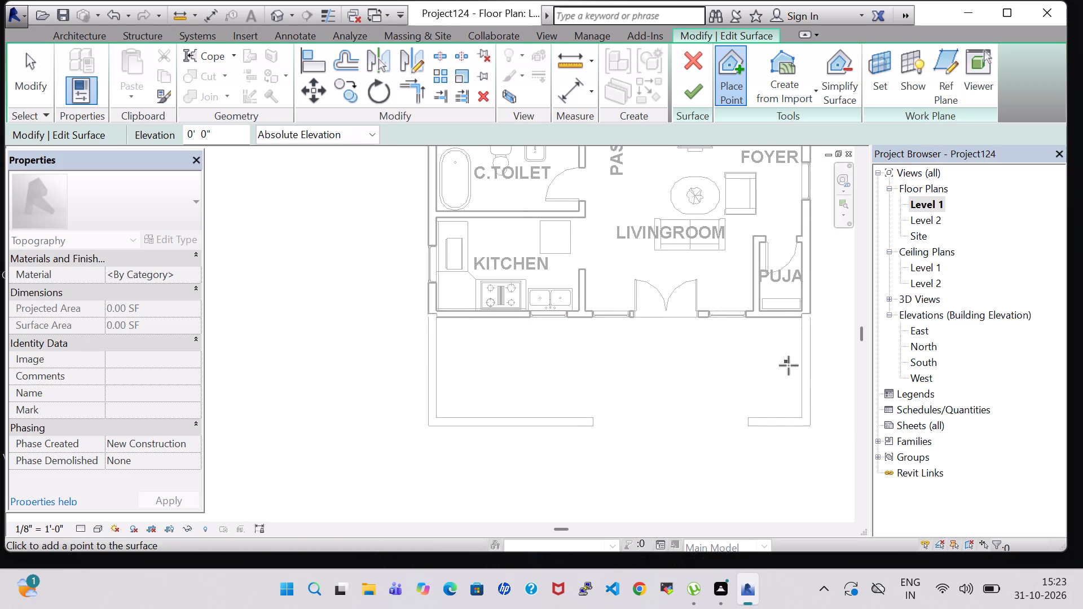
{"action": "left_click", "coordinate": [812, 422]}
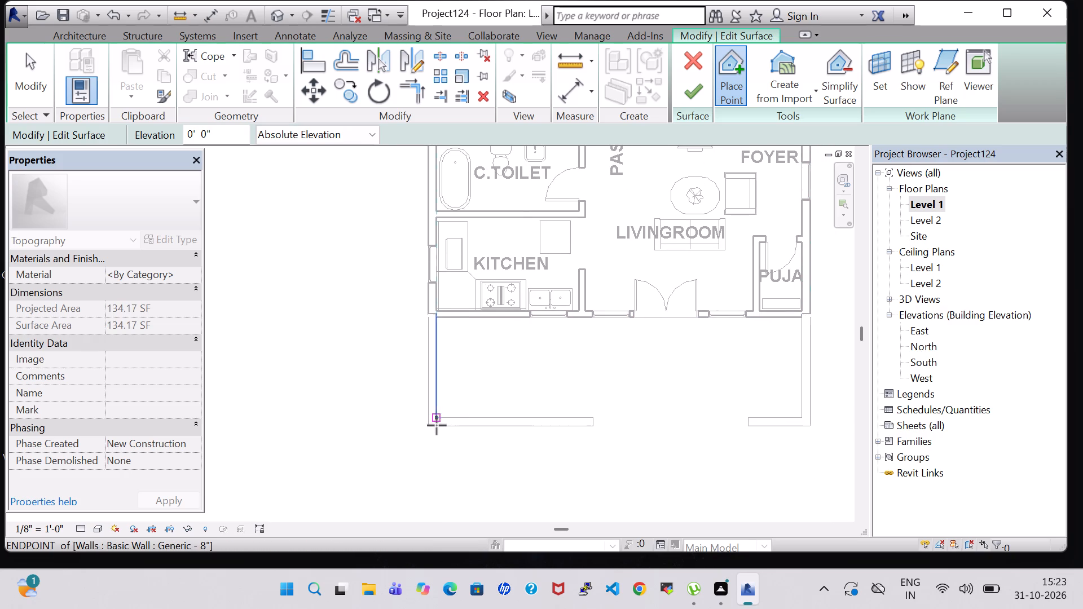
{"action": "left_click", "coordinate": [427, 426]}
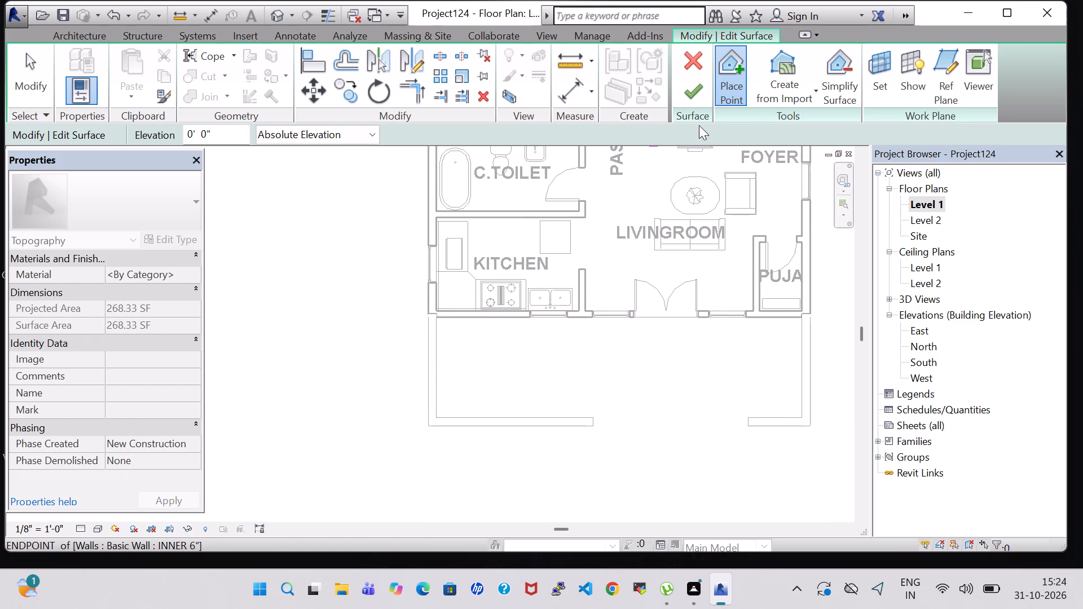
{"action": "left_click", "coordinate": [695, 97]}
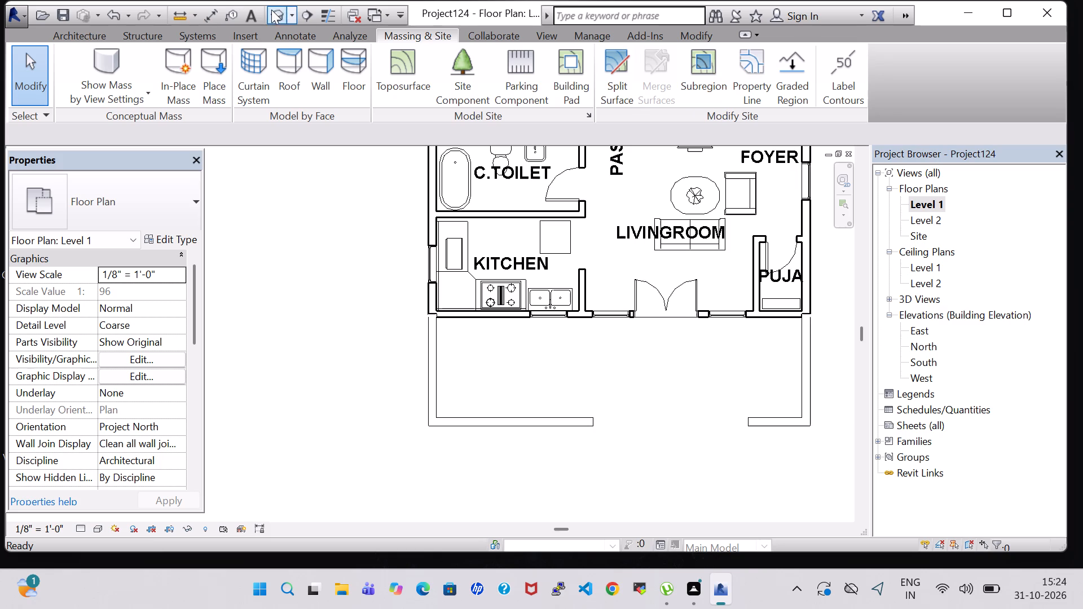
Assign the Plant material to the front yard toposurface in the 3D view.
{"action": "left_click", "coordinate": [278, 12]}
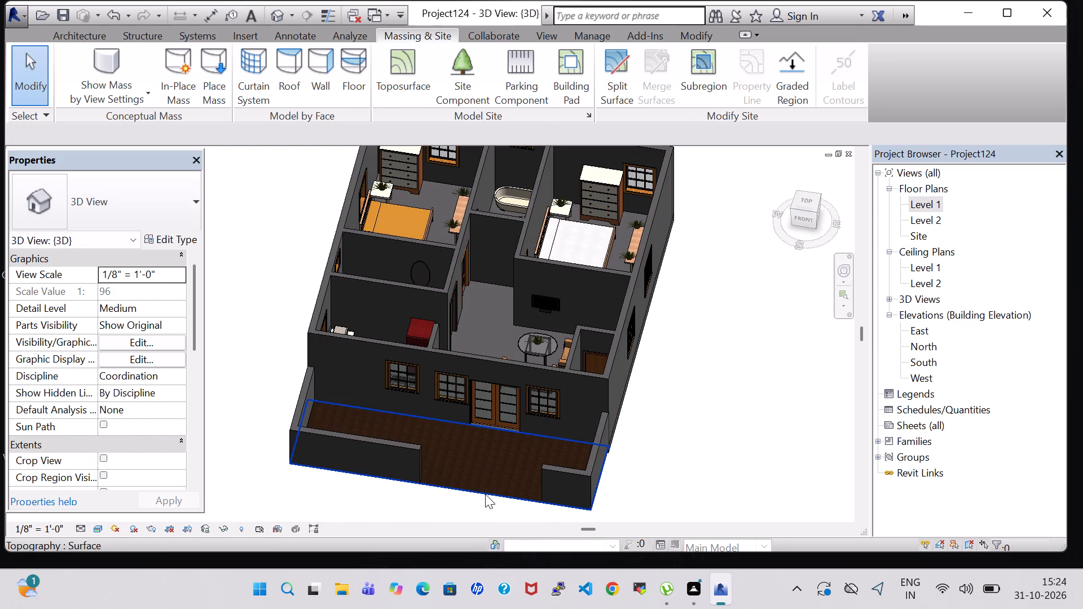
{"action": "left_click", "coordinate": [485, 494]}
{"action": "left_click", "coordinate": [195, 271]}
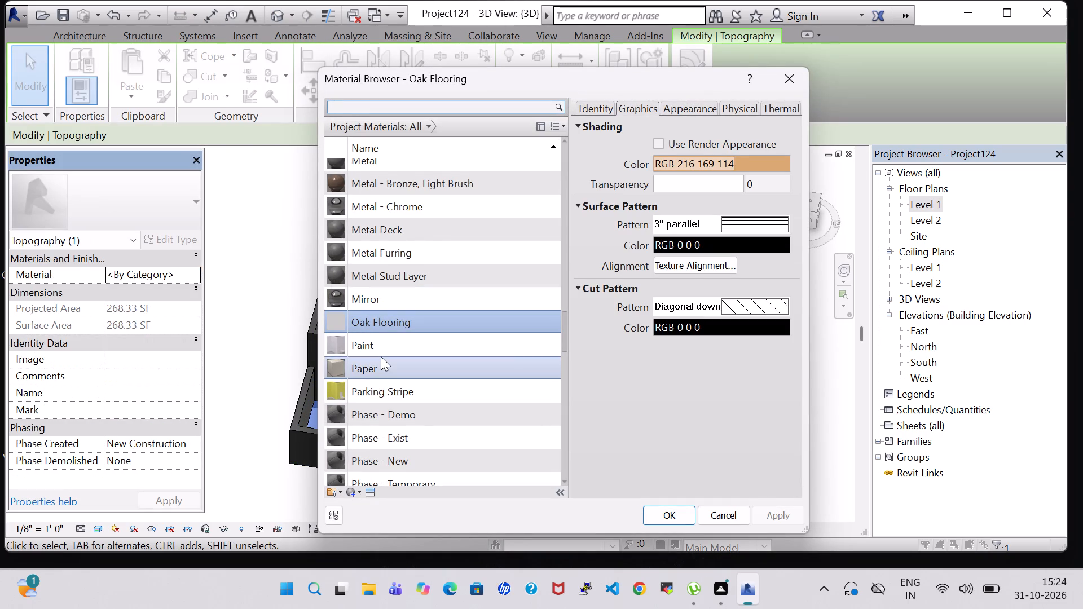
{"action": "scroll", "coordinate": [381, 356], "scroll_direction": "up", "scroll_amount": 1}
{"action": "scroll", "coordinate": [381, 356], "scroll_direction": "down", "scroll_amount": 1}
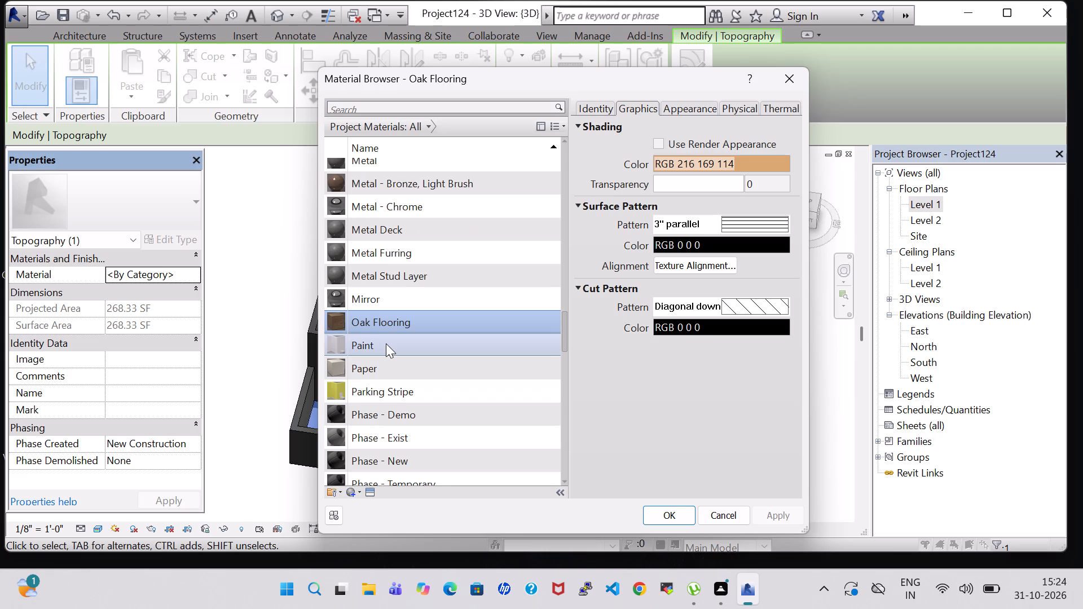
{"action": "scroll", "coordinate": [385, 347], "scroll_direction": "down", "scroll_amount": 3}
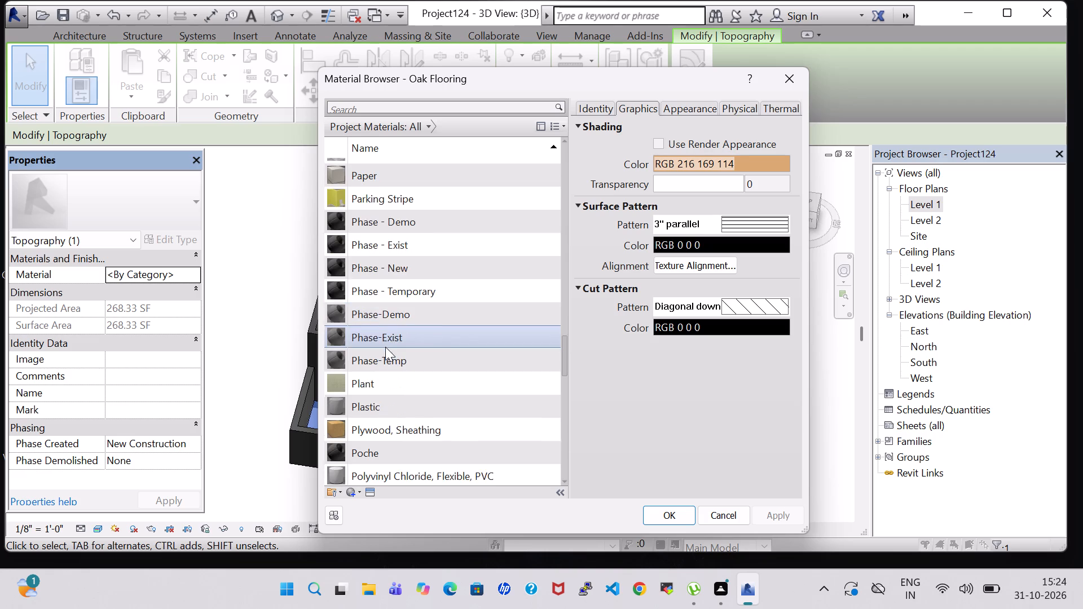
{"action": "scroll", "coordinate": [385, 347], "scroll_direction": "down", "scroll_amount": 2}
{"action": "left_click", "coordinate": [391, 261]}
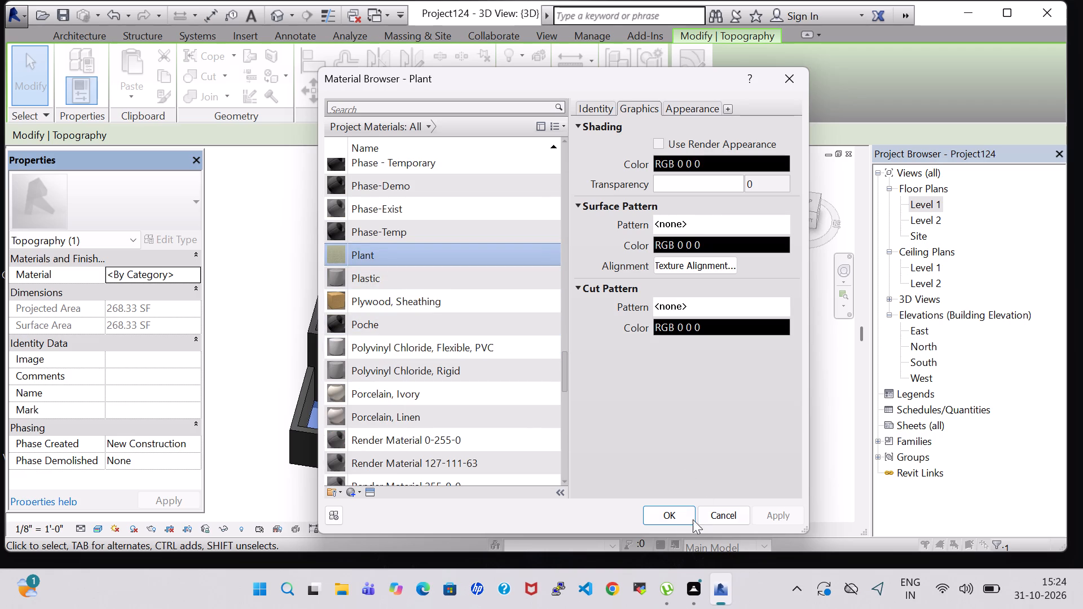
{"action": "left_click", "coordinate": [668, 515]}
{"action": "left_click", "coordinate": [690, 464]}
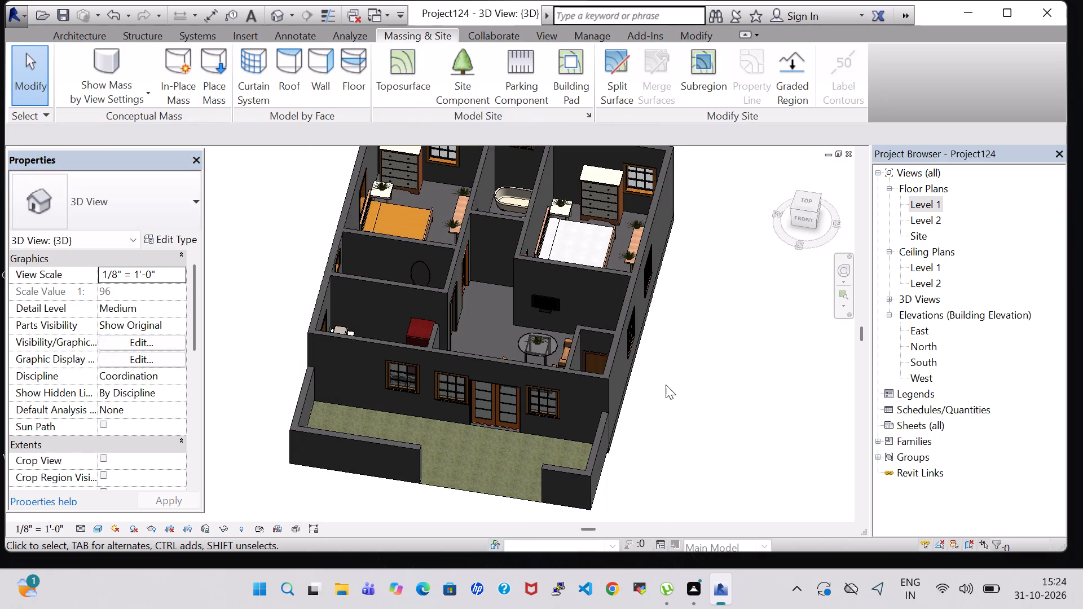
Examine the front yard surface, yard walls and house front in 3D from different angles.
{"action": "middle_click_drag", "start_coordinate": [664, 379], "coordinate": [690, 465], "text": "shift"}
{"action": "middle_click_drag", "start_coordinate": [680, 458], "coordinate": [680, 319]}
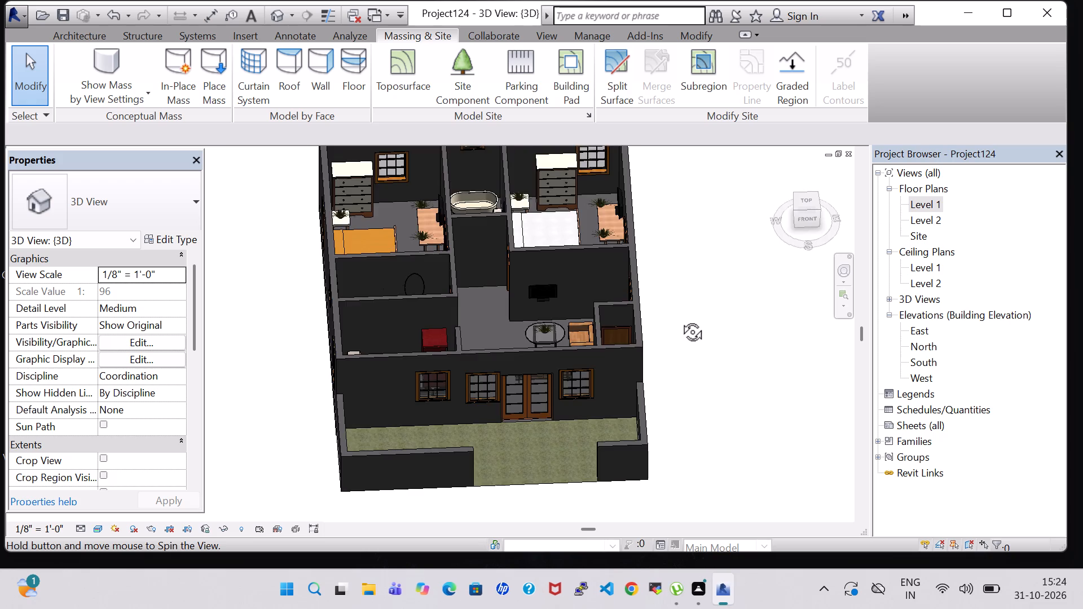
{"action": "middle_click_drag", "start_coordinate": [680, 319], "coordinate": [671, 309]}
{"action": "middle_click_drag", "start_coordinate": [696, 377], "coordinate": [697, 304], "text": "shift"}
{"action": "middle_click_drag", "start_coordinate": [661, 376], "coordinate": [669, 339], "text": "shift"}
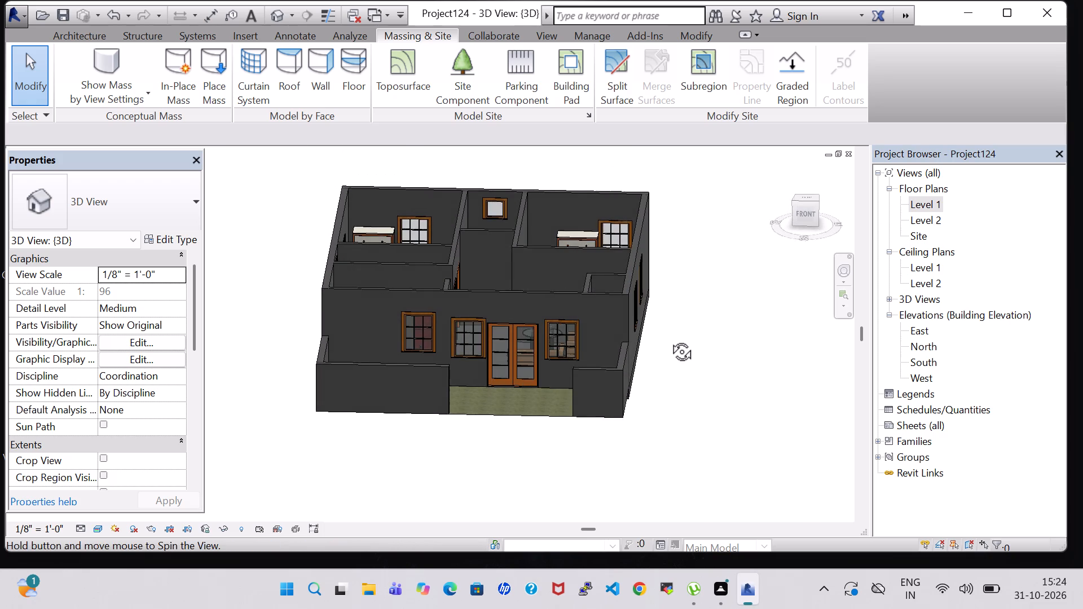
{"action": "middle_click_drag", "start_coordinate": [669, 339], "coordinate": [670, 332], "text": "shift"}
{"action": "middle_click_drag", "start_coordinate": [670, 328], "coordinate": [673, 423]}
{"action": "middle_click_drag", "start_coordinate": [668, 436], "coordinate": [661, 407], "text": "shift"}
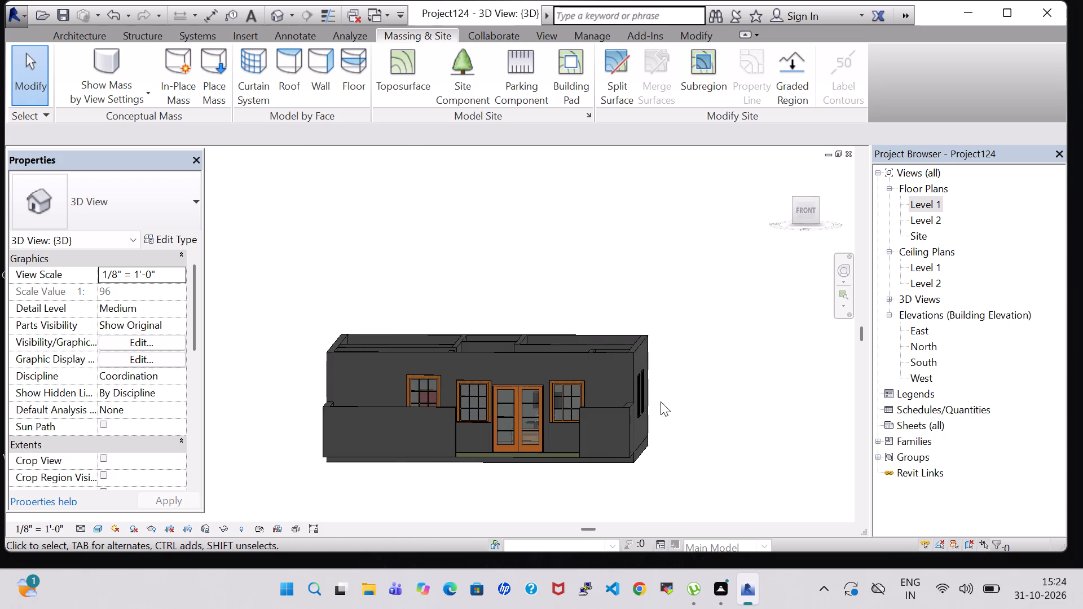
{"action": "middle_click_drag", "start_coordinate": [662, 405], "coordinate": [667, 478], "text": "shift"}
{"action": "middle_click_drag", "start_coordinate": [667, 387], "coordinate": [666, 439]}
{"action": "middle_click_drag", "start_coordinate": [667, 430], "coordinate": [676, 364]}
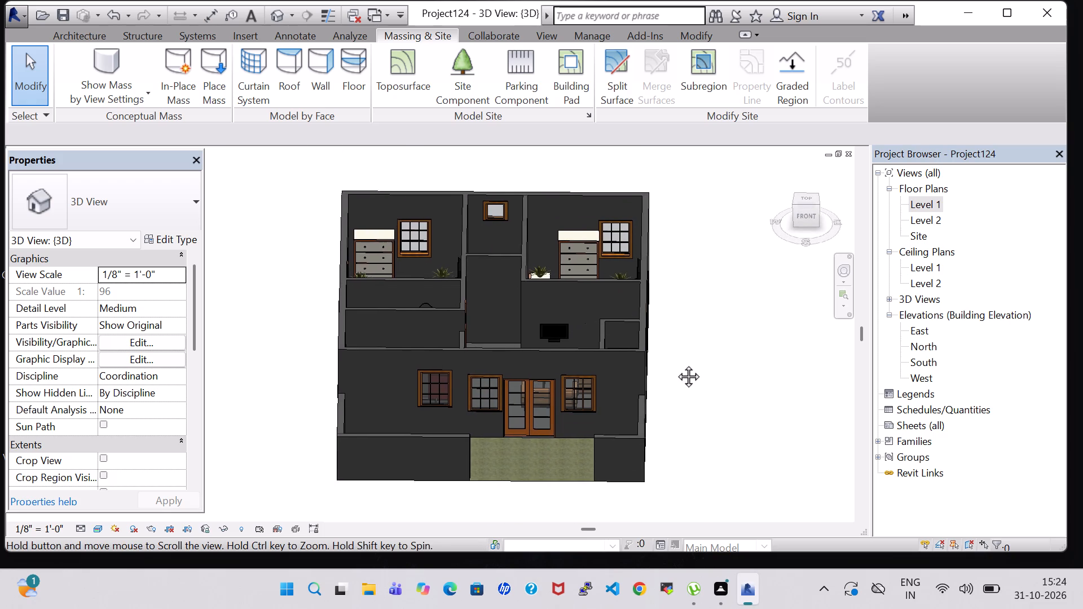
{"action": "middle_click_drag", "start_coordinate": [676, 364], "coordinate": [676, 361]}
{"action": "scroll", "coordinate": [679, 351], "scroll_direction": "down", "scroll_amount": 1}
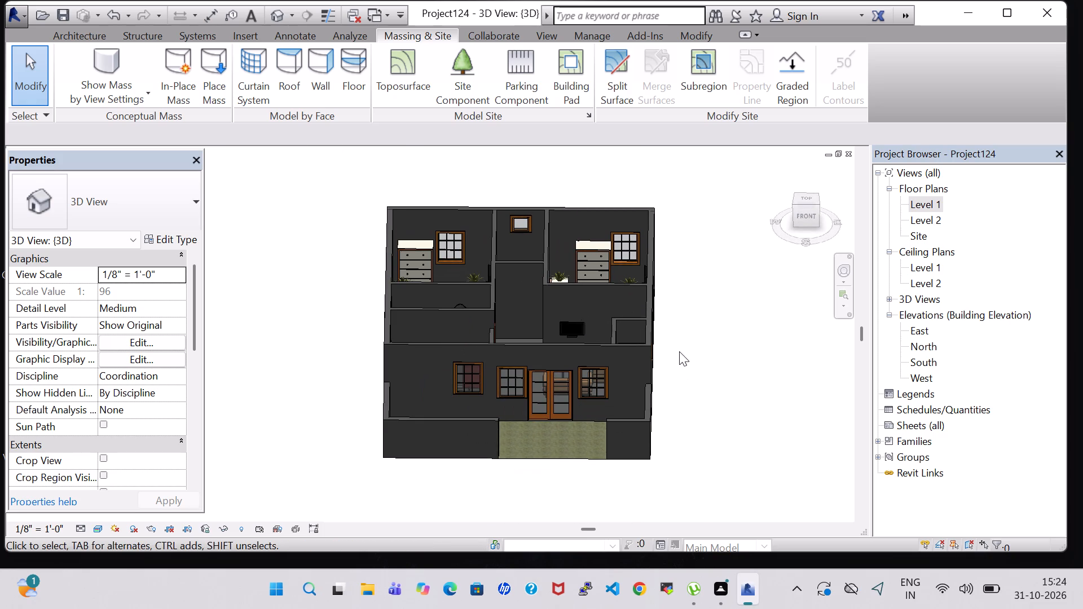
Nudge the kid's bedroom dresser one increment away from the window beside it.
{"action": "left_click", "coordinate": [589, 250]}
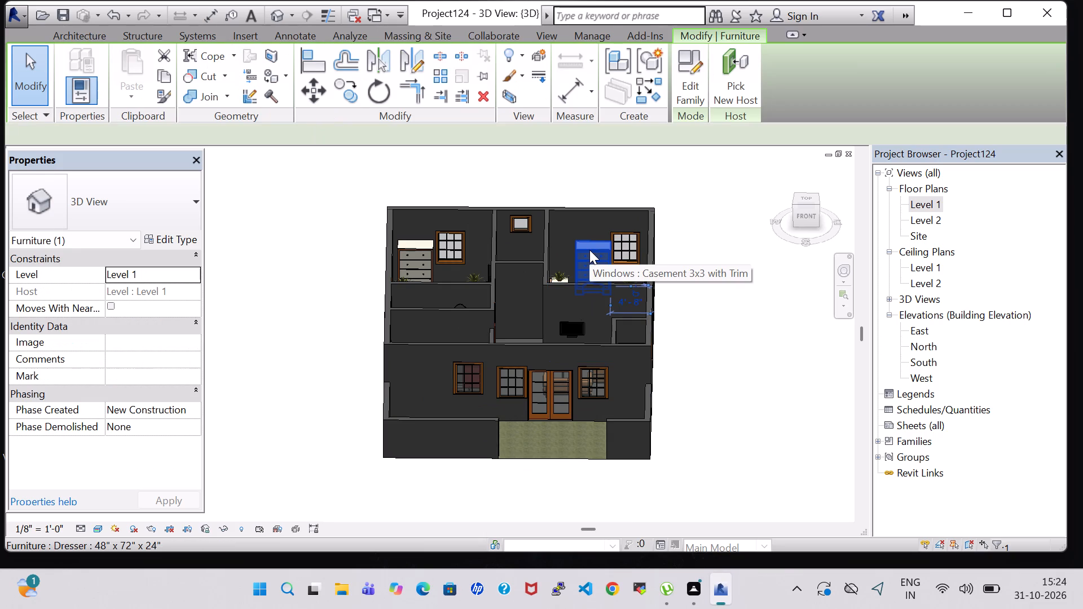
{"action": "key", "text": "Left"}
{"action": "left_click", "coordinate": [716, 276]}
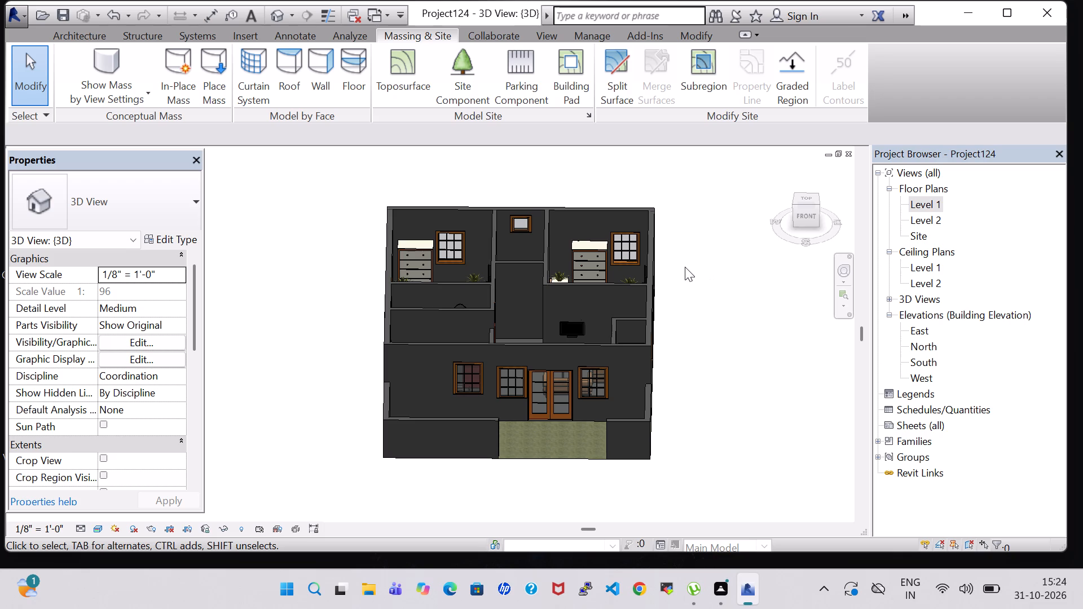
Examine the furnished rooms and the front yard in 3D from above and from the front.
{"action": "middle_click_drag", "start_coordinate": [674, 267], "coordinate": [688, 338]}
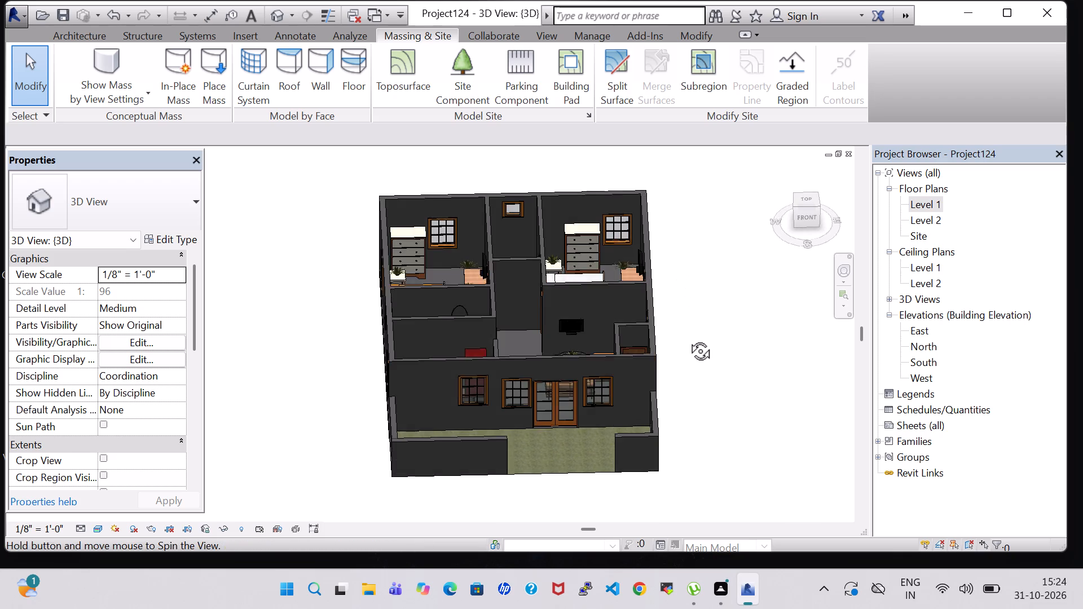
{"action": "middle_click_drag", "start_coordinate": [688, 338], "coordinate": [688, 341]}
{"action": "middle_click_drag", "start_coordinate": [688, 338], "coordinate": [673, 416], "text": "shift"}
{"action": "middle_click_drag", "start_coordinate": [701, 275], "coordinate": [702, 348]}
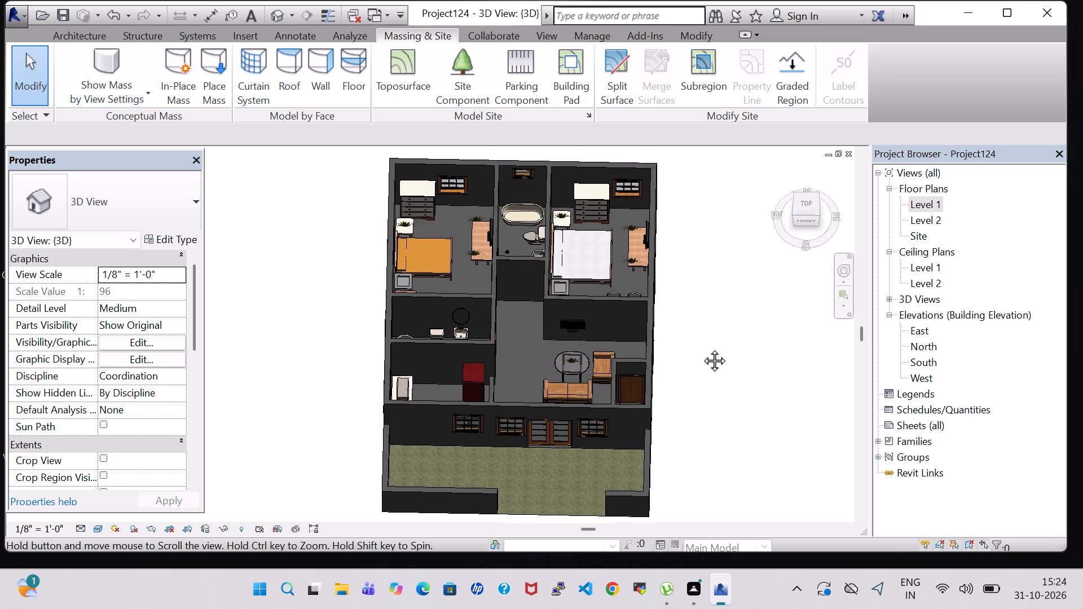
{"action": "middle_click_drag", "start_coordinate": [702, 348], "coordinate": [703, 359]}
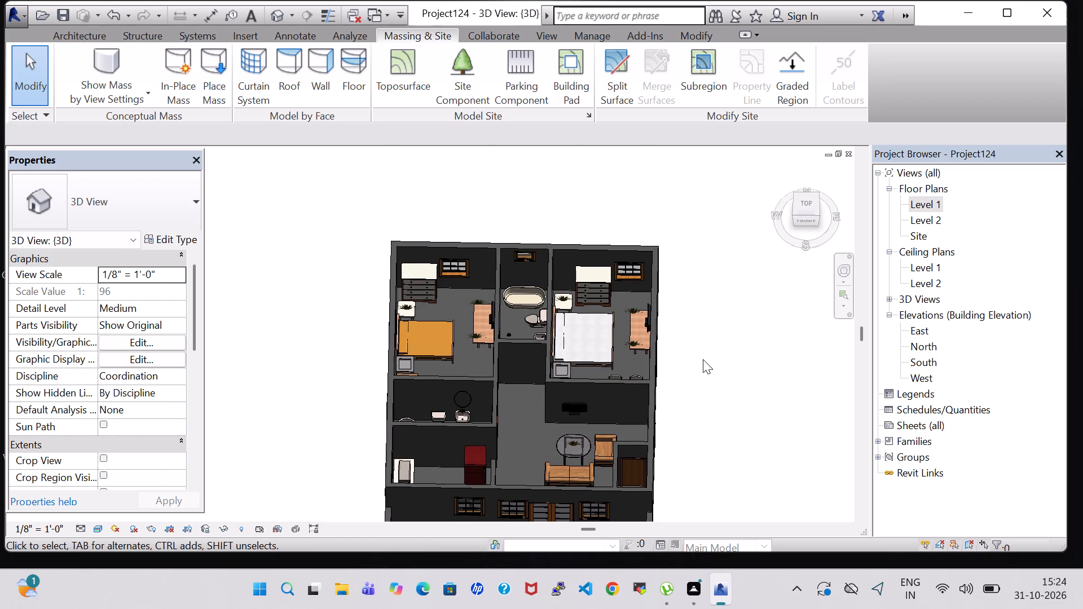
{"action": "scroll", "coordinate": [703, 359], "scroll_direction": "up", "scroll_amount": 2}
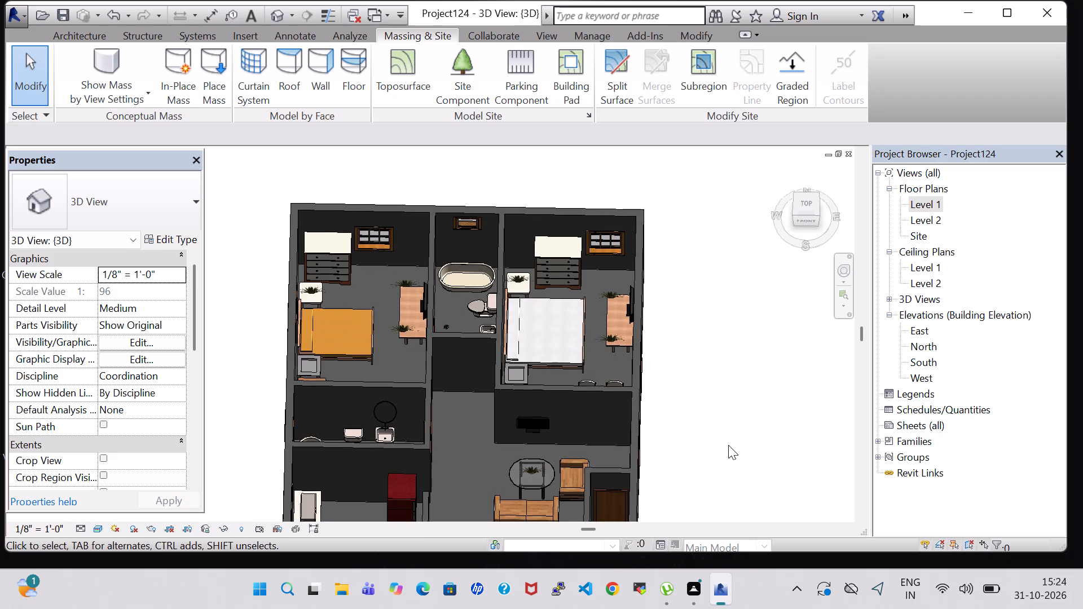
{"action": "middle_click_drag", "start_coordinate": [728, 445], "coordinate": [732, 323], "text": "shift"}
{"action": "scroll", "coordinate": [726, 330], "scroll_direction": "down", "scroll_amount": 4}
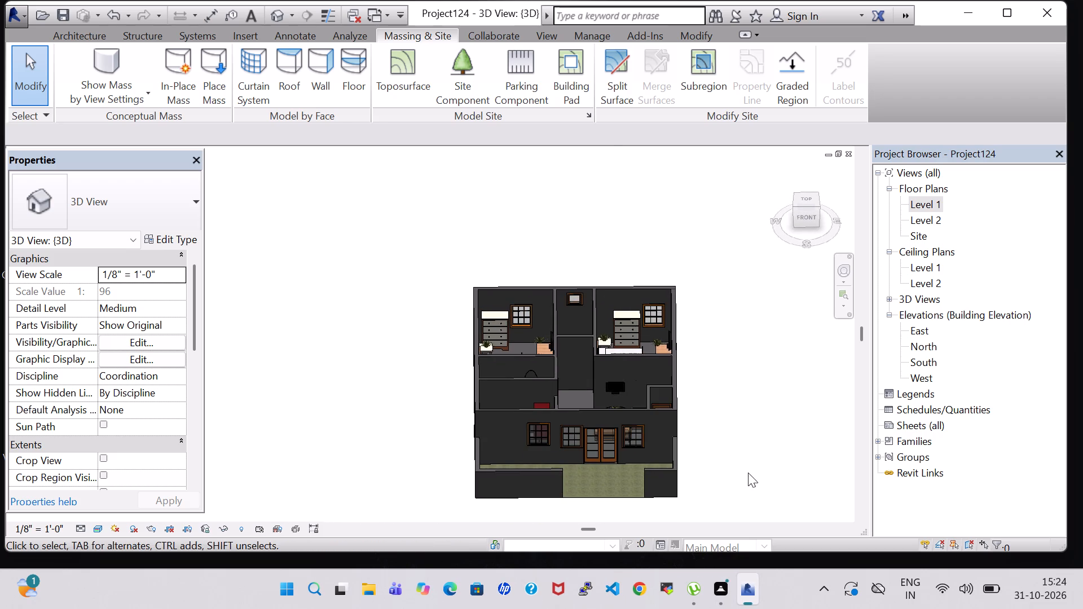
{"action": "middle_click_drag", "start_coordinate": [748, 473], "coordinate": [745, 408], "text": "shift"}
Duplicate the Generic - 8" wall type of the short puja-side front yard wall as Generic - 5'.
{"action": "left_click", "coordinate": [653, 442]}
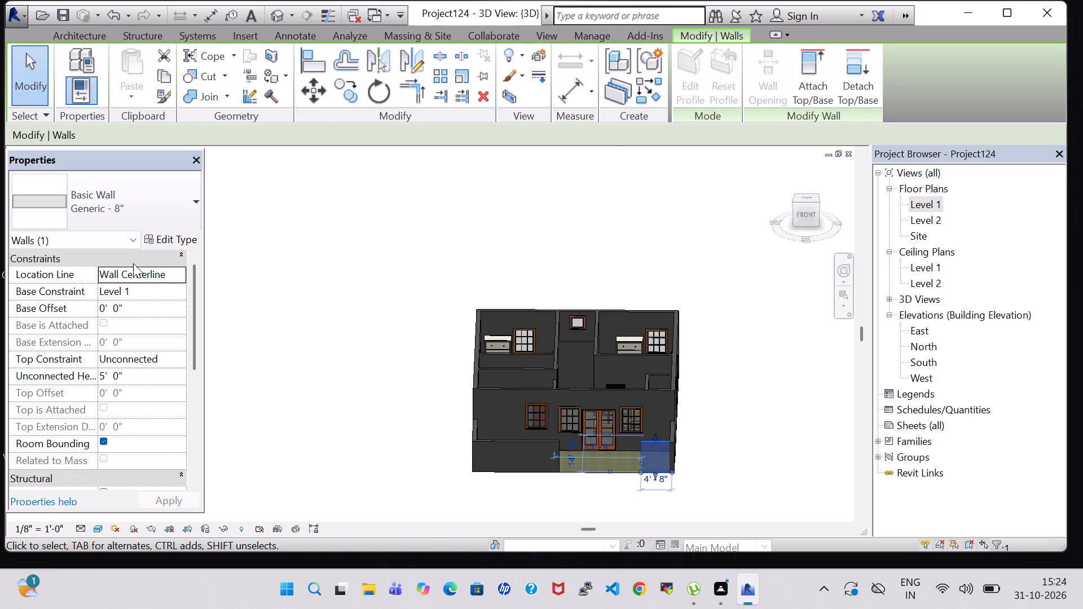
{"action": "left_click", "coordinate": [167, 244]}
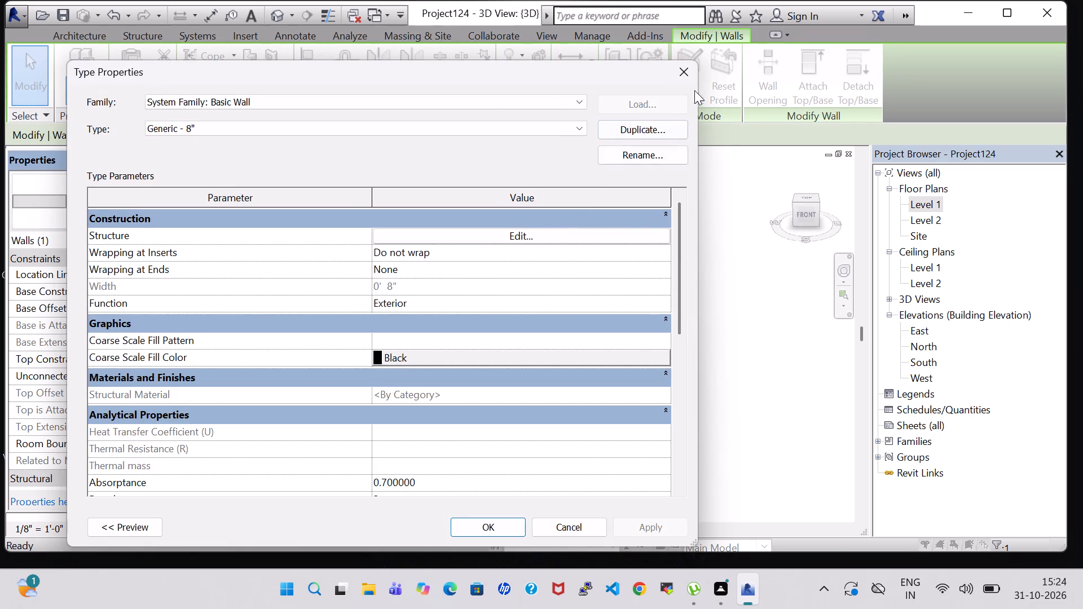
{"action": "left_click", "coordinate": [677, 75]}
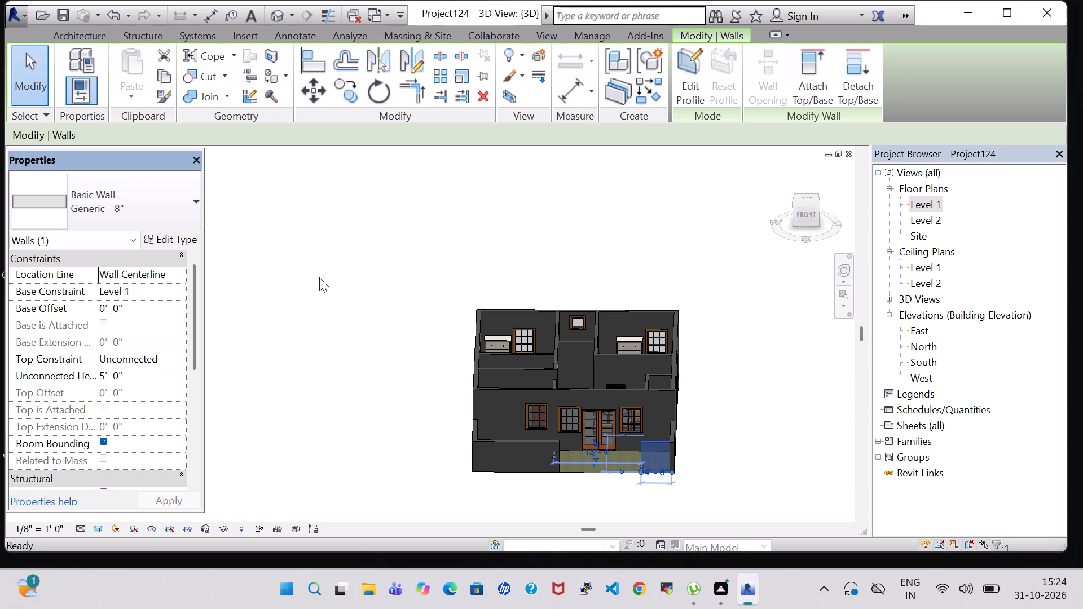
{"action": "left_click", "coordinate": [159, 244]}
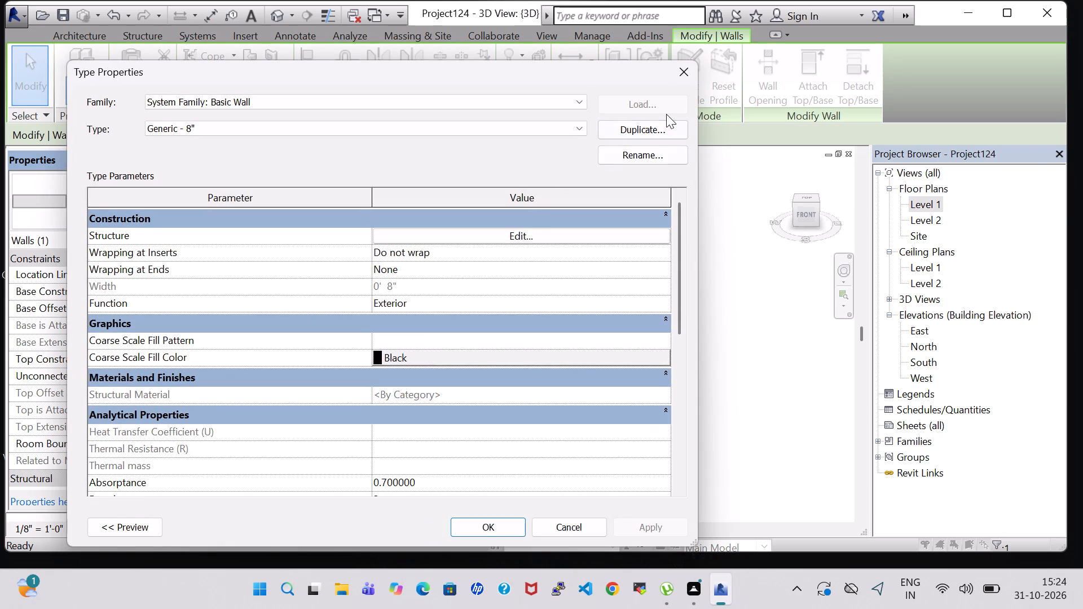
{"action": "left_click", "coordinate": [647, 132]}
{"action": "double_click", "coordinate": [370, 294]}
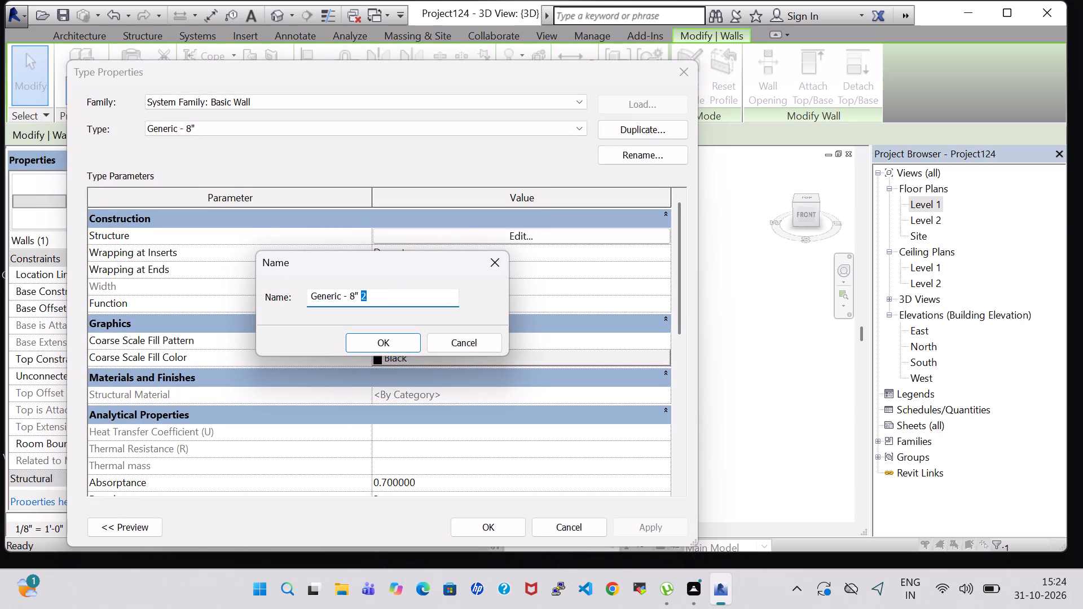
{"action": "key", "text": "BackSpace"}
{"action": "key", "text": "BackSpace"}
{"action": "key", "text": "BackSpace"}
{"action": "key", "text": "BackSpace"}
{"action": "key", "text": "BackSpace"}
{"action": "key", "text": "space"}
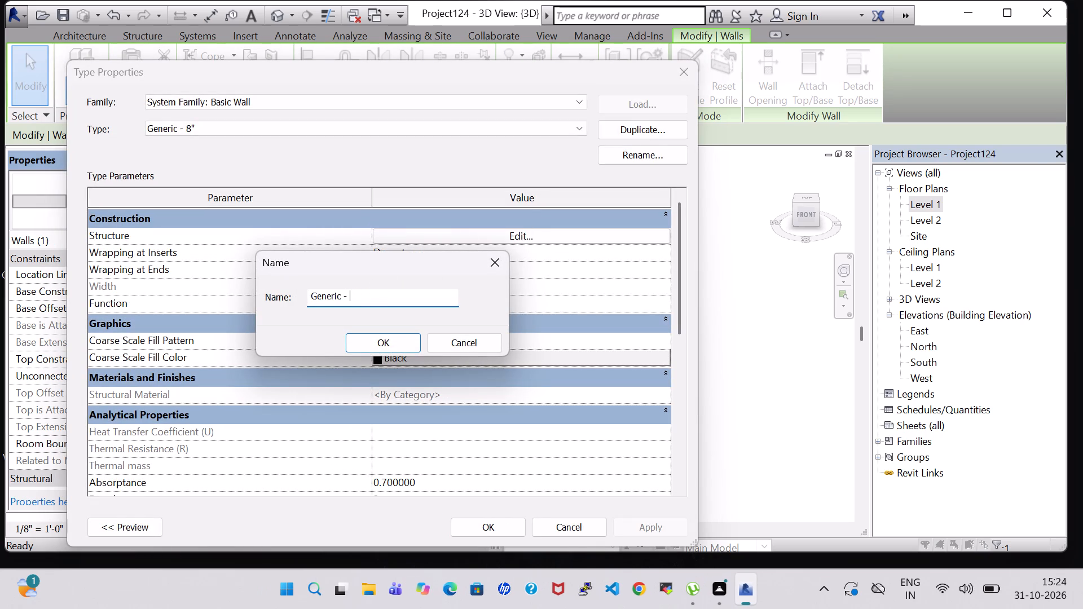
{"action": "type", "text": "5"}
{"action": "key", "text": "shift+quotedbl"}
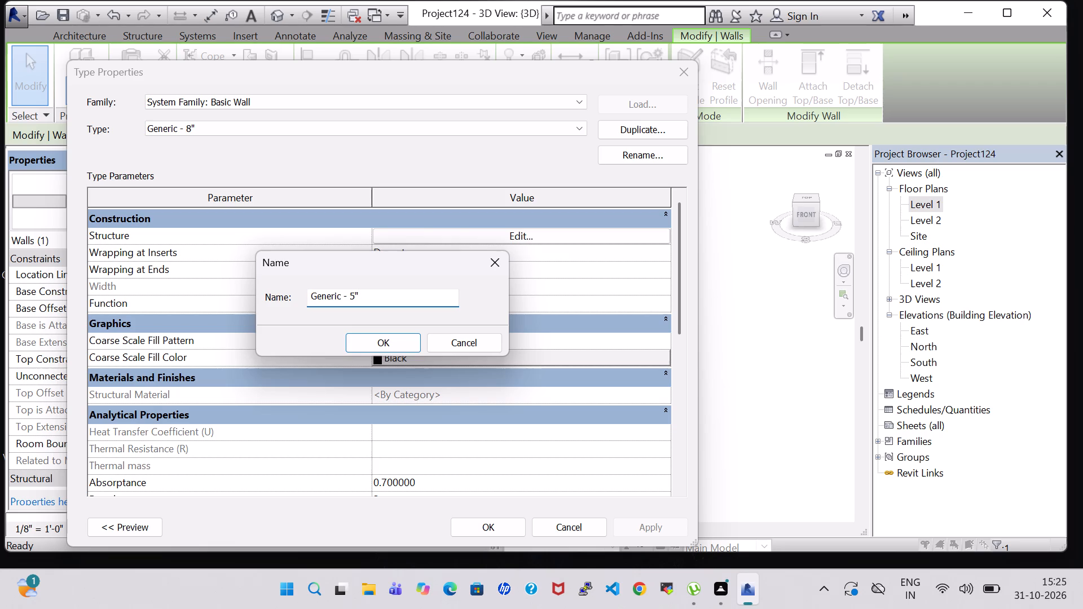
{"action": "key", "text": "BackSpace"}
{"action": "key", "text": "apostrophe"}
{"action": "left_click", "coordinate": [384, 338]}
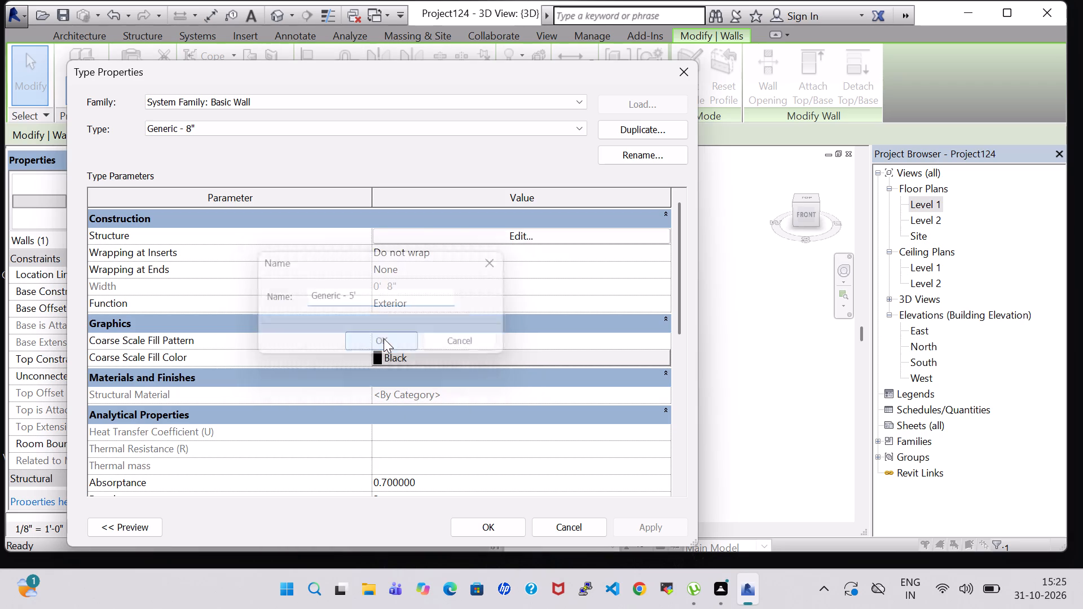
Assign the Birch material to the structure layer of the Generic - 5' wall type.
{"action": "left_click", "coordinate": [520, 240]}
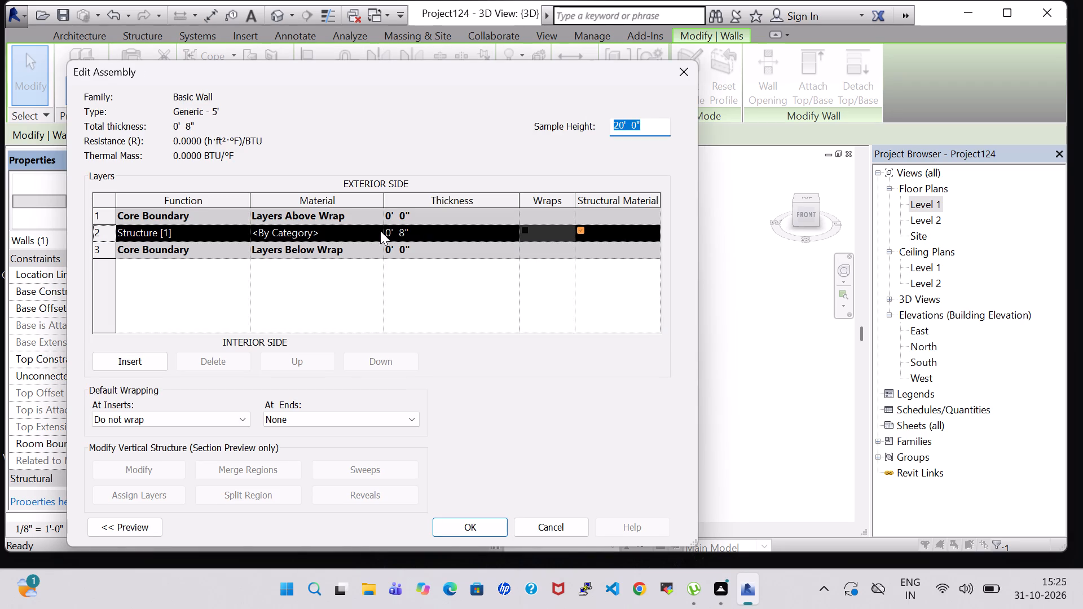
{"action": "left_click", "coordinate": [380, 231]}
{"action": "scroll", "coordinate": [397, 360], "scroll_direction": "up", "scroll_amount": 4}
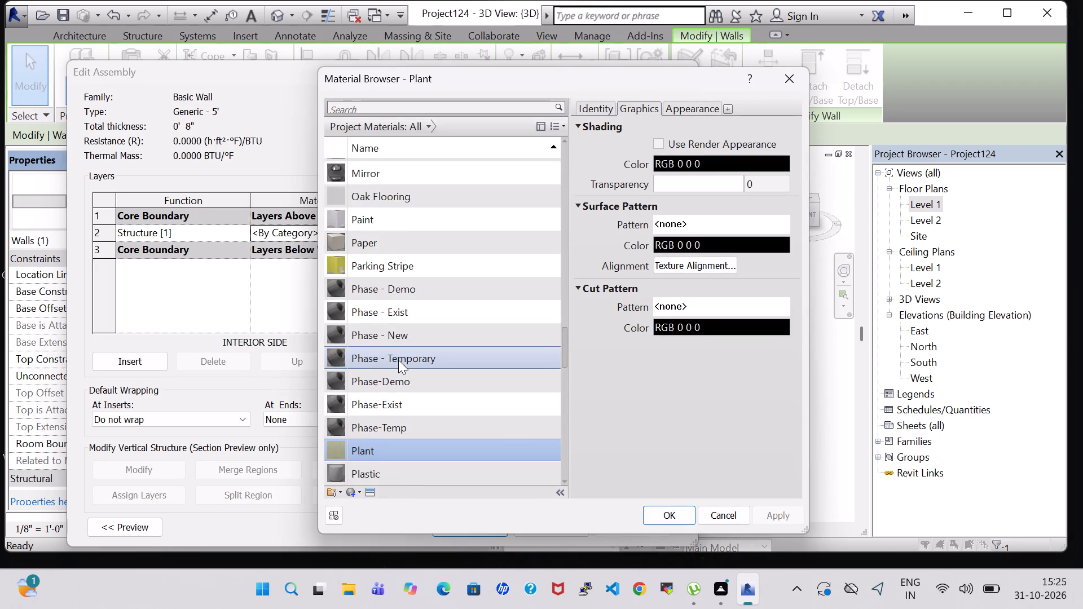
{"action": "scroll", "coordinate": [398, 360], "scroll_direction": "up", "scroll_amount": 20}
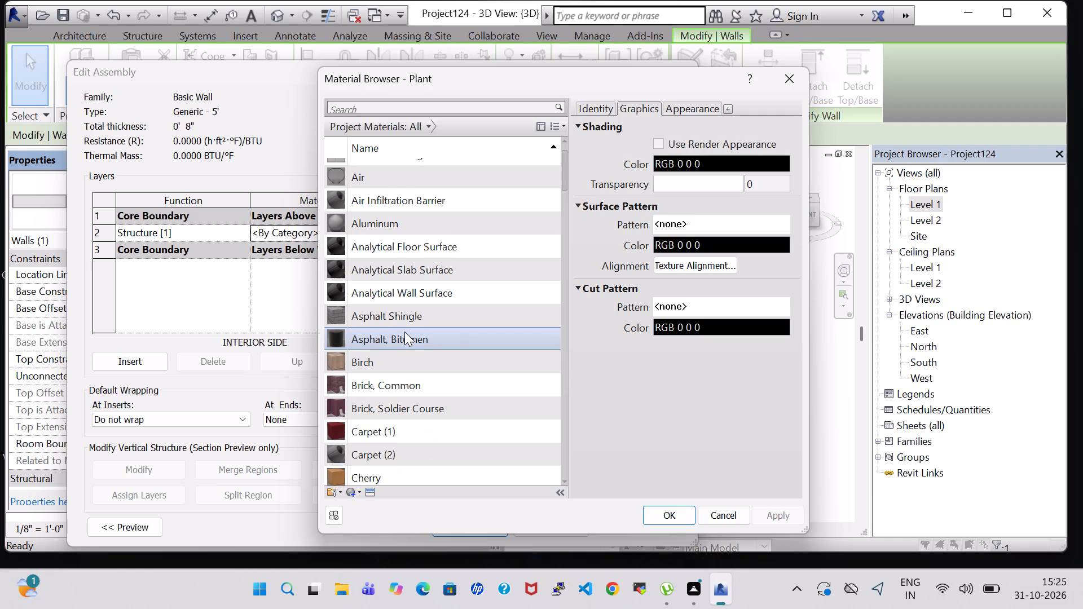
{"action": "left_click", "coordinate": [400, 367]}
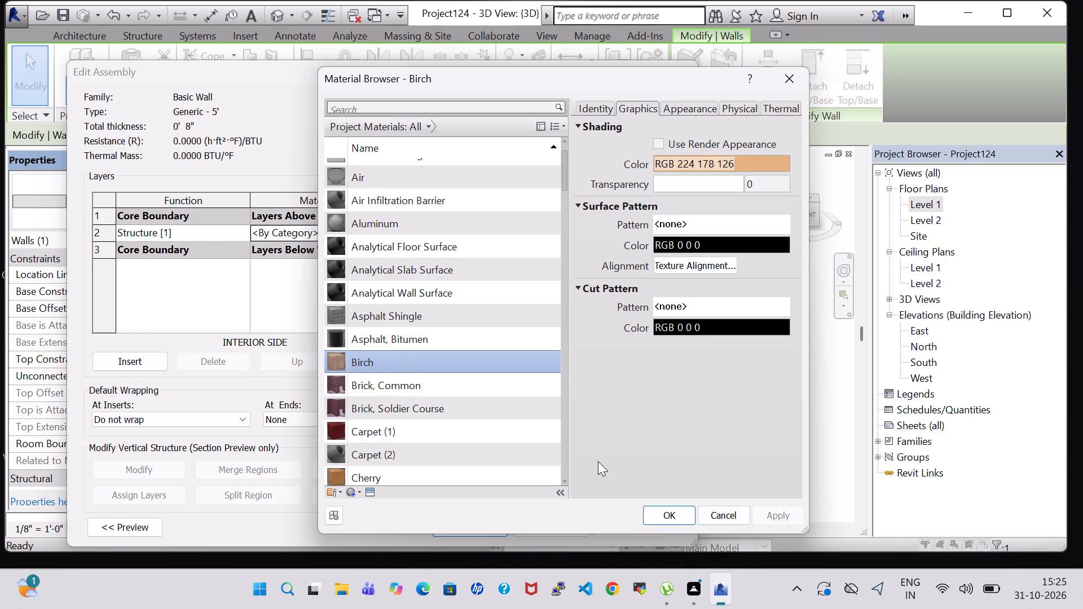
{"action": "left_click", "coordinate": [678, 518]}
{"action": "left_click", "coordinate": [485, 526]}
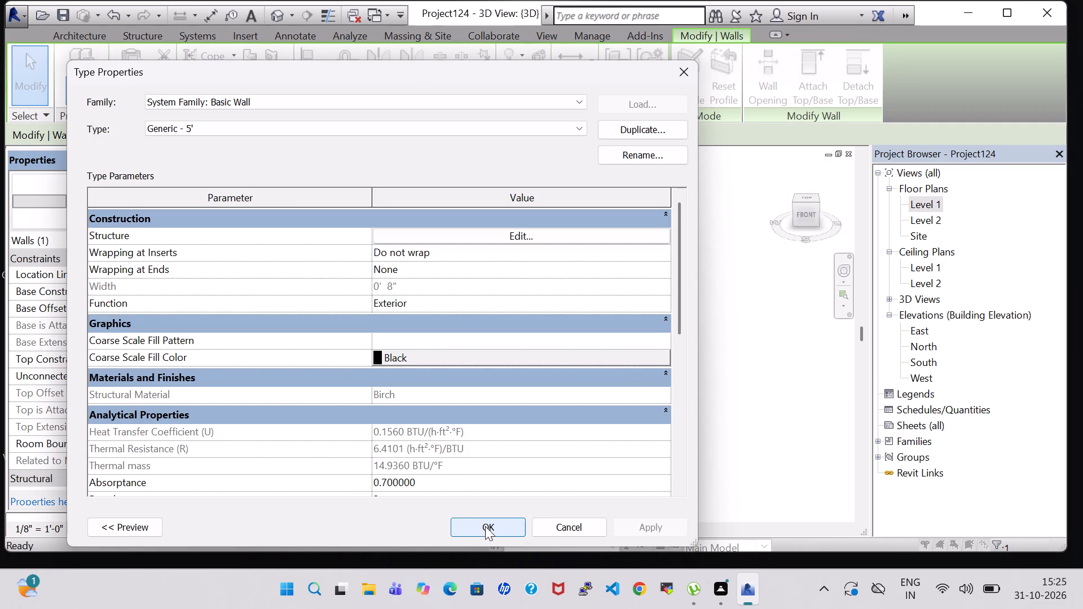
{"action": "left_click", "coordinate": [486, 524]}
{"action": "double_click", "coordinate": [711, 458]}
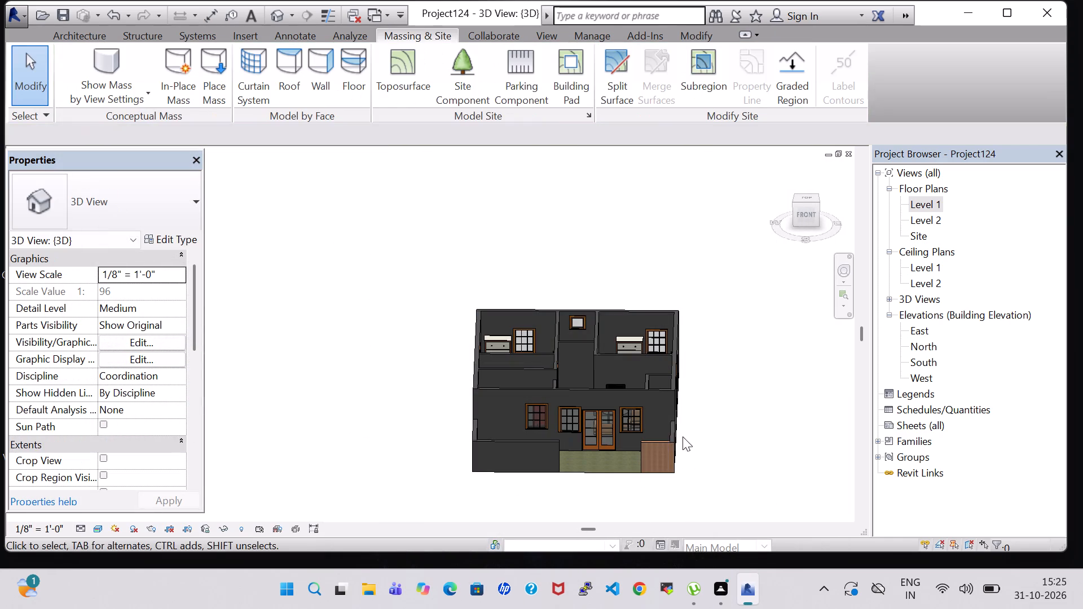
Change the two side yard walls and the long kitchen-side front yard wall to the Generic - 5' type.
{"action": "left_click", "coordinate": [671, 434]}
{"action": "left_click", "coordinate": [134, 202]}
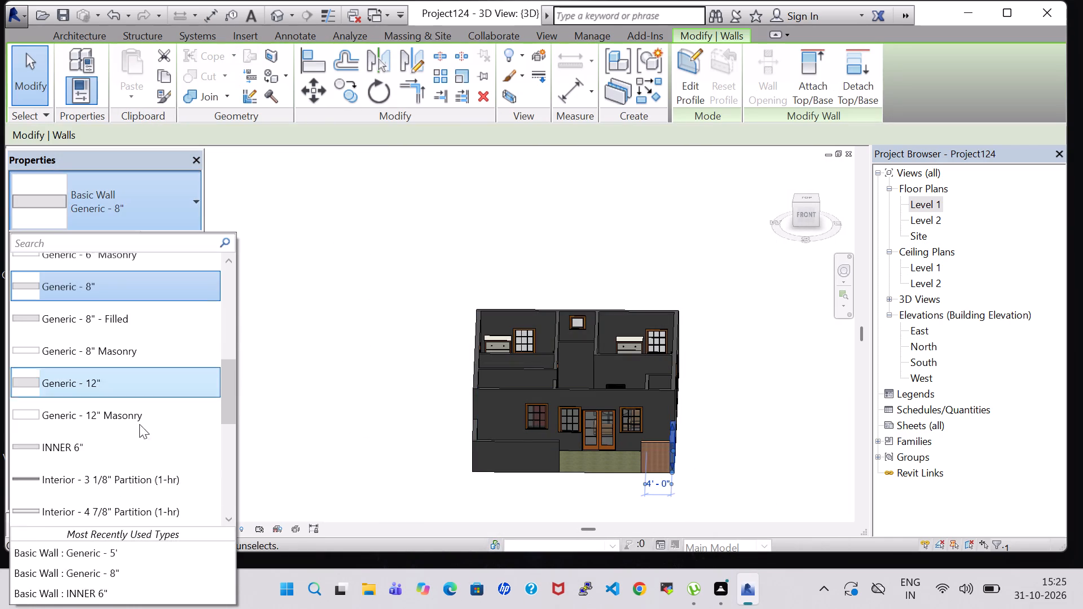
{"action": "left_click", "coordinate": [127, 548]}
{"action": "left_click", "coordinate": [415, 483]}
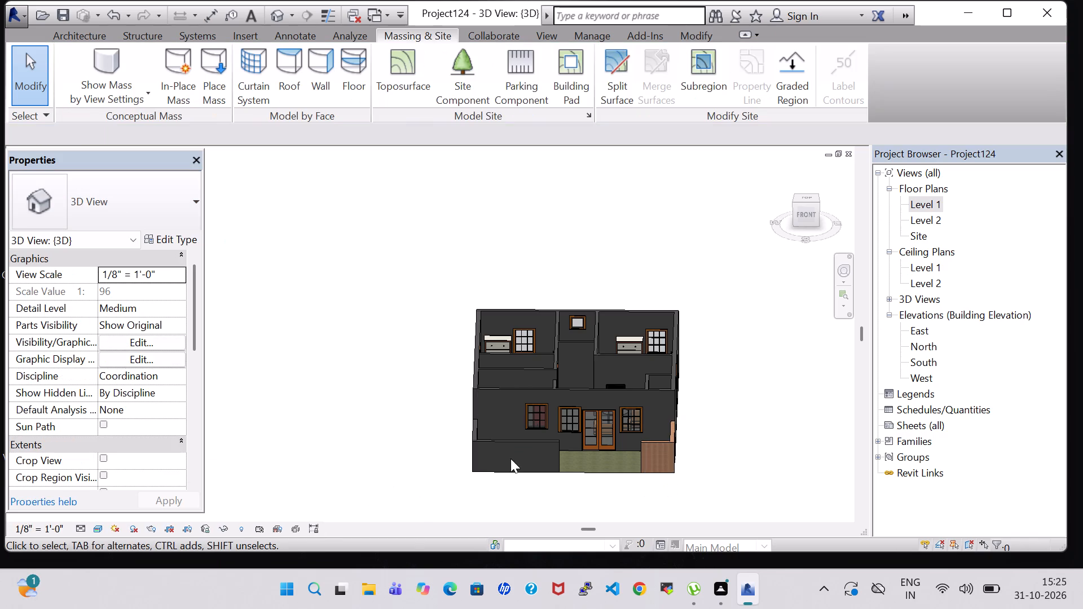
{"action": "left_click", "coordinate": [521, 442]}
{"action": "left_click", "coordinate": [132, 208]}
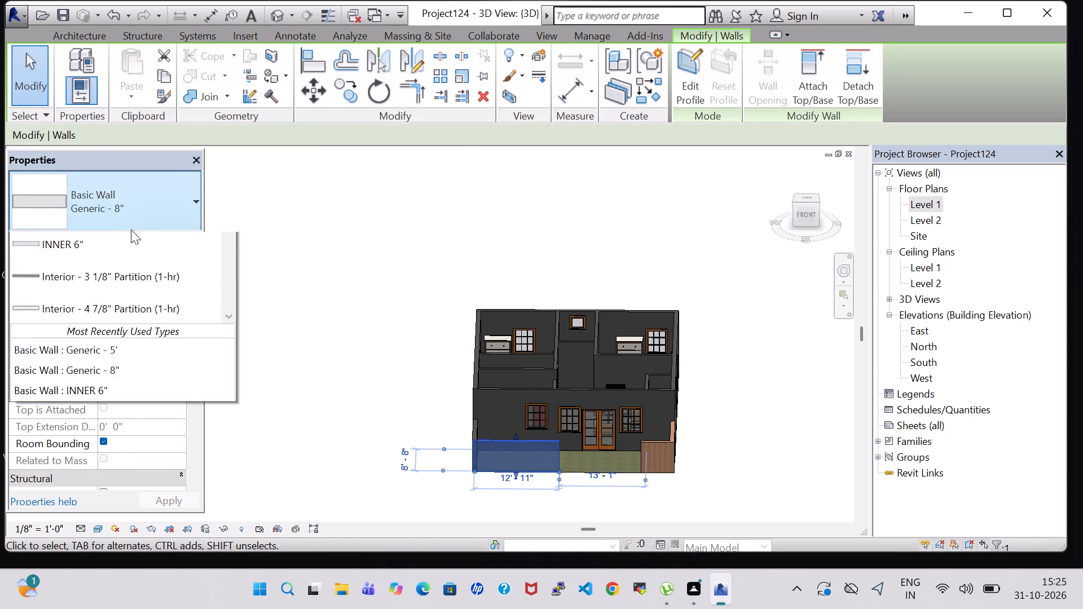
{"action": "left_click", "coordinate": [117, 551]}
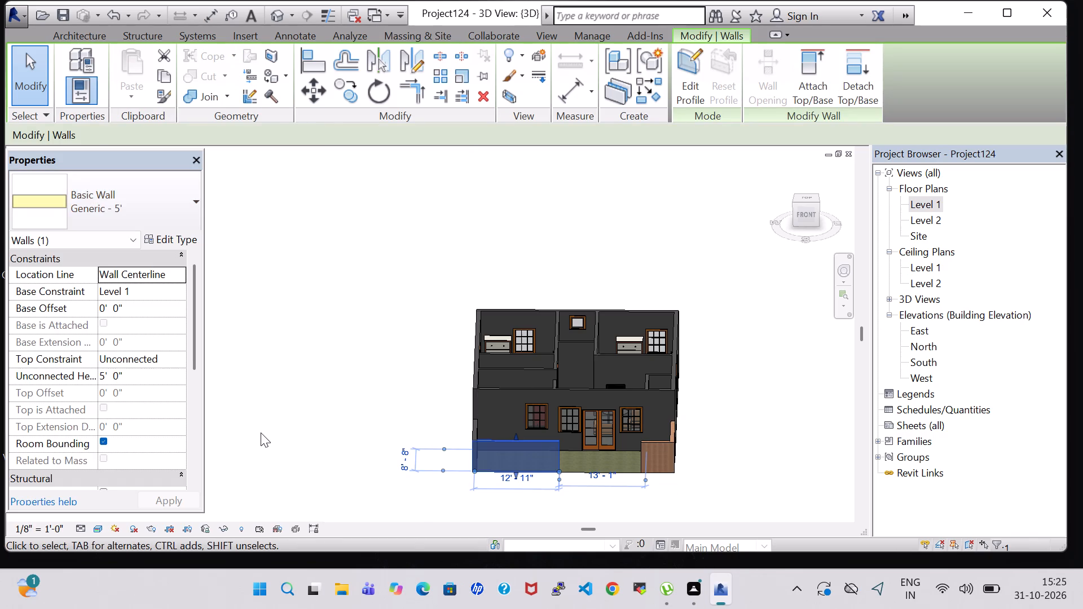
{"action": "left_click", "coordinate": [261, 433]}
{"action": "middle_click_drag", "start_coordinate": [357, 394], "coordinate": [351, 454], "text": "shift"}
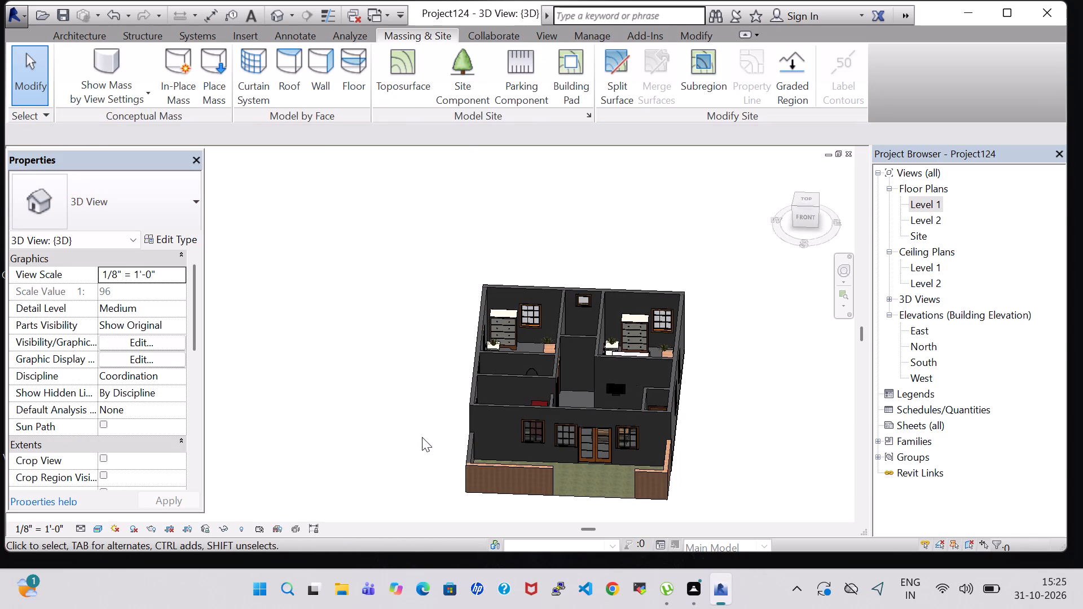
{"action": "left_click", "coordinate": [469, 448]}
{"action": "left_click", "coordinate": [142, 198]}
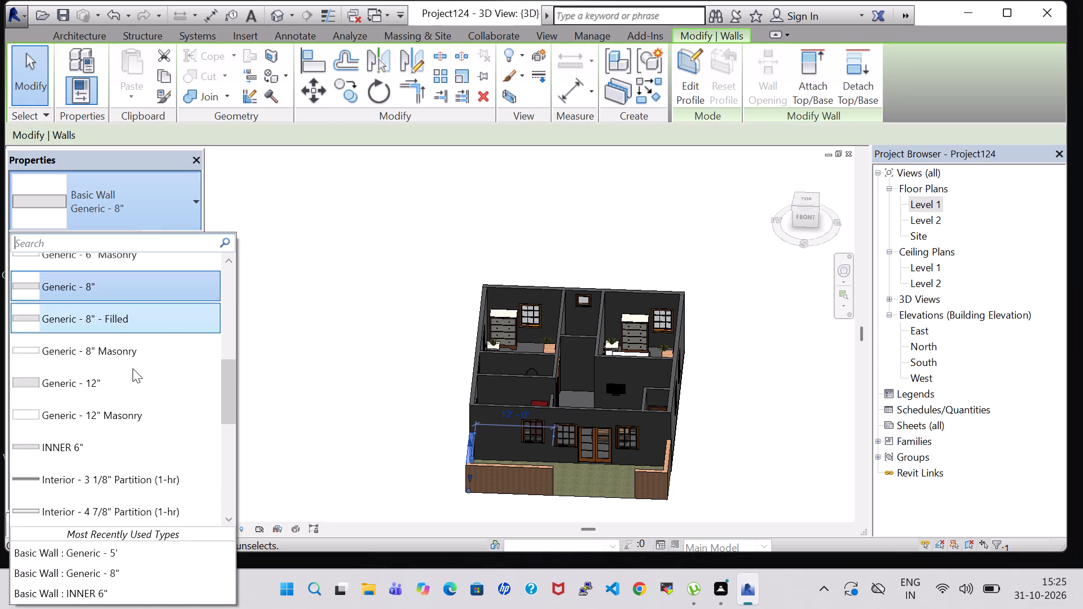
{"action": "left_click", "coordinate": [117, 557]}
{"action": "double_click", "coordinate": [397, 395]}
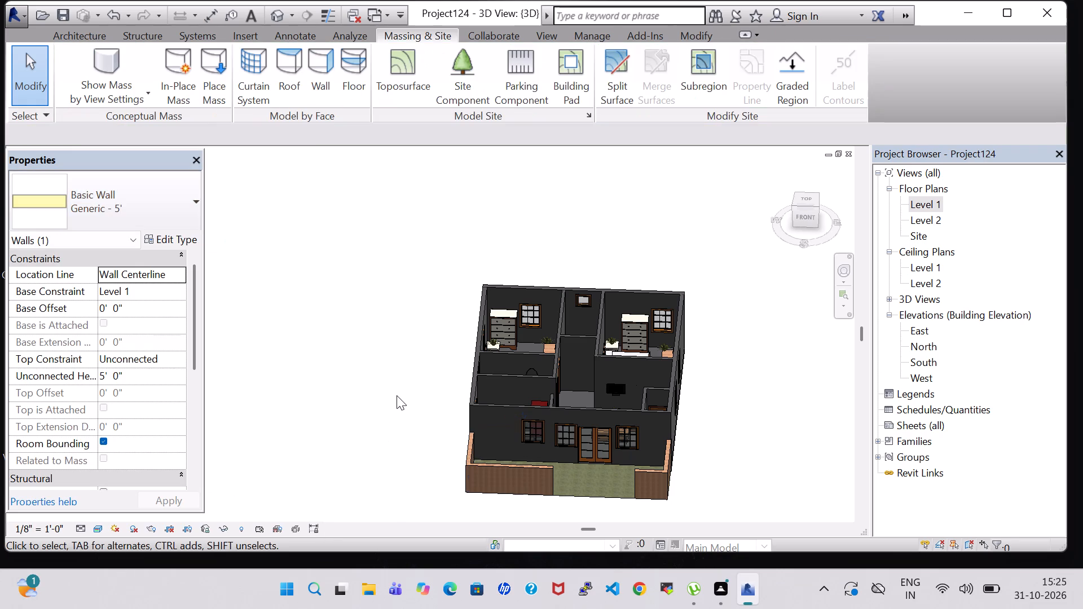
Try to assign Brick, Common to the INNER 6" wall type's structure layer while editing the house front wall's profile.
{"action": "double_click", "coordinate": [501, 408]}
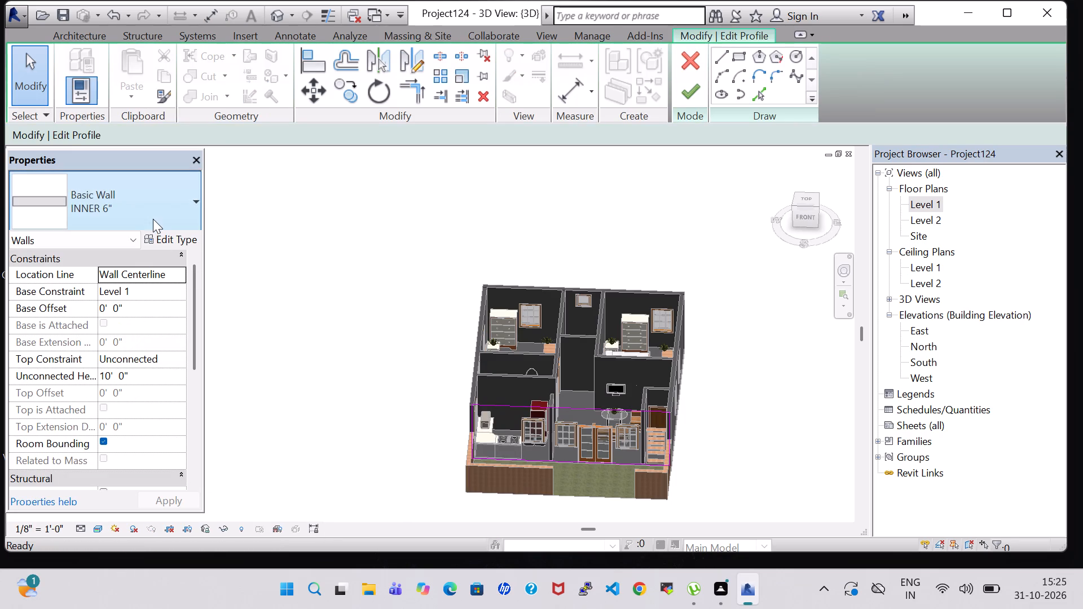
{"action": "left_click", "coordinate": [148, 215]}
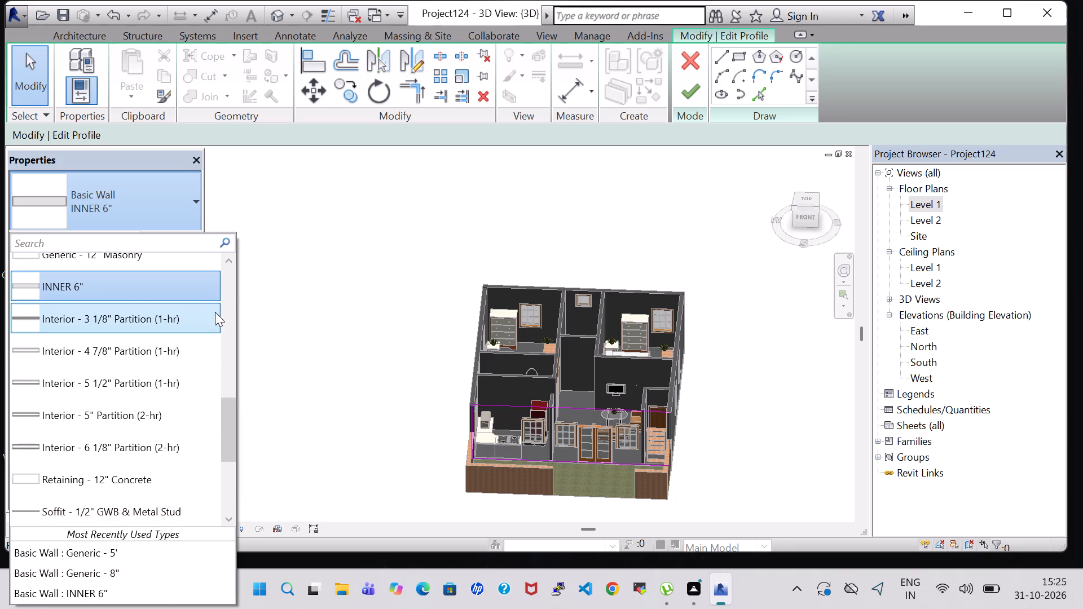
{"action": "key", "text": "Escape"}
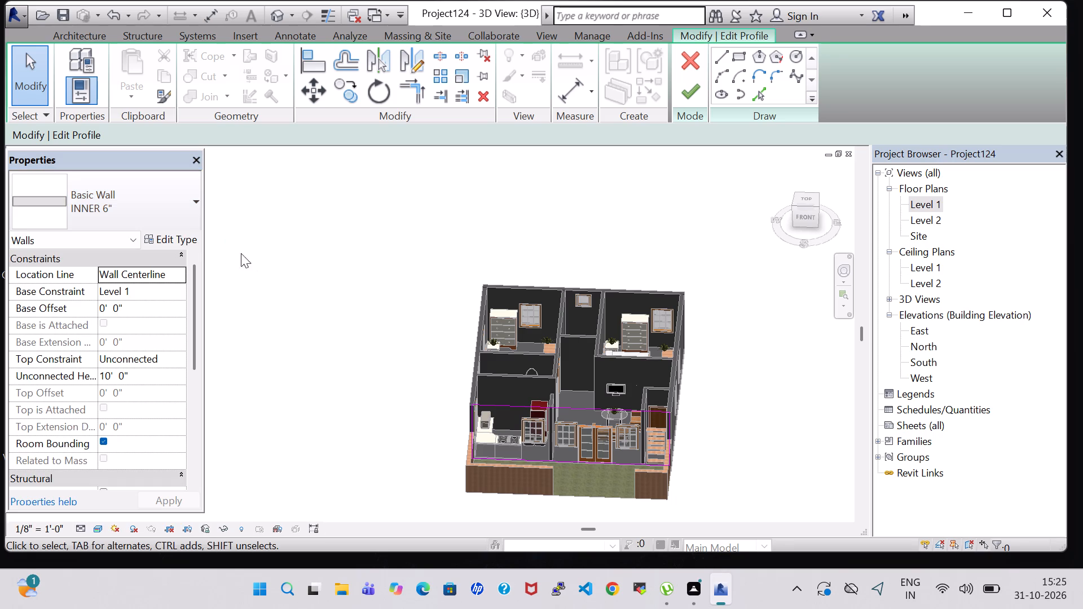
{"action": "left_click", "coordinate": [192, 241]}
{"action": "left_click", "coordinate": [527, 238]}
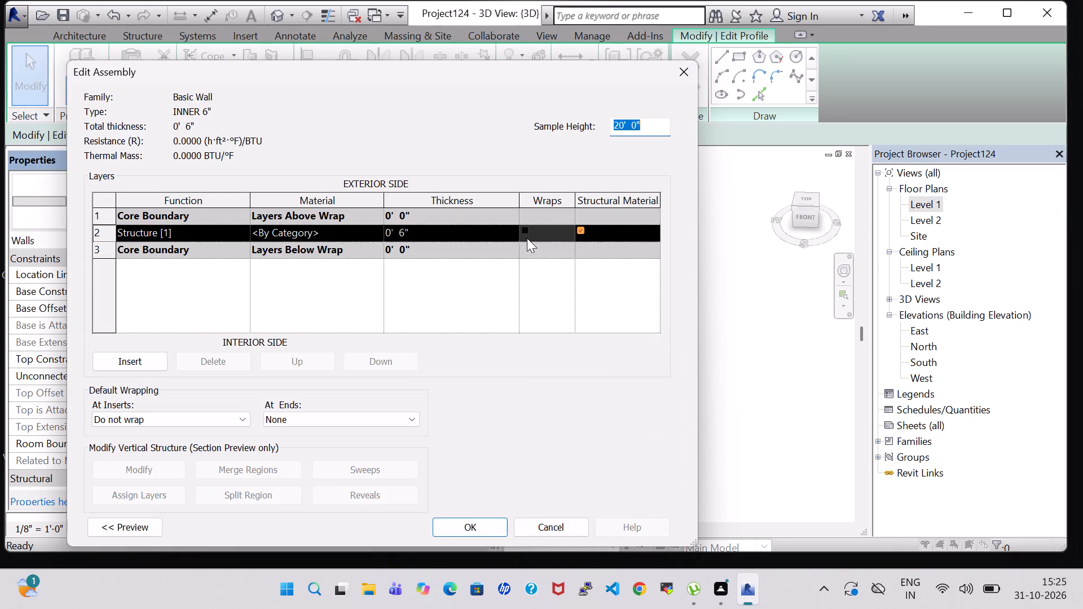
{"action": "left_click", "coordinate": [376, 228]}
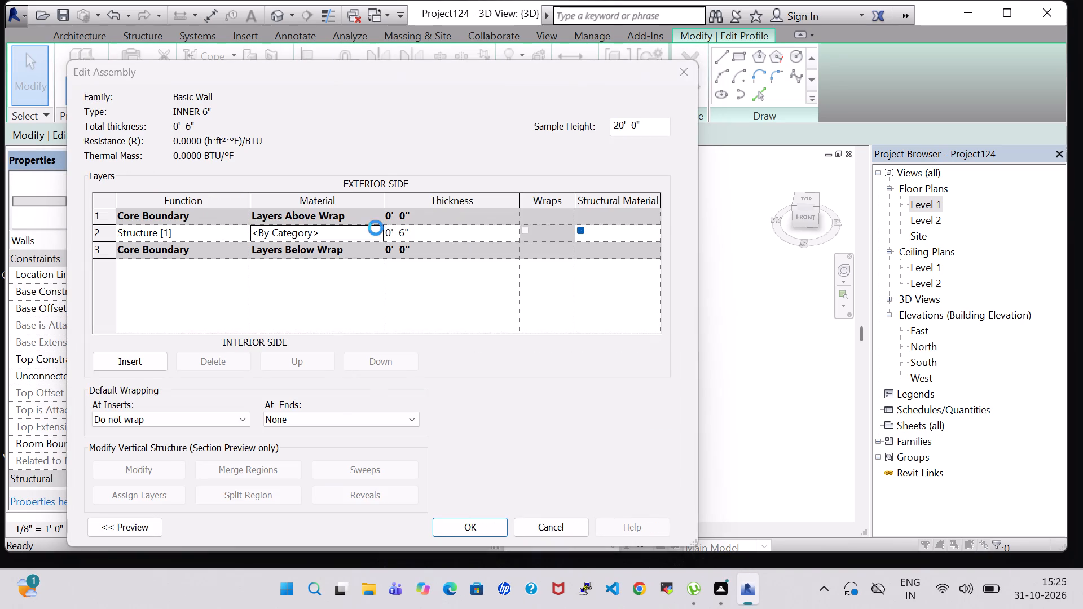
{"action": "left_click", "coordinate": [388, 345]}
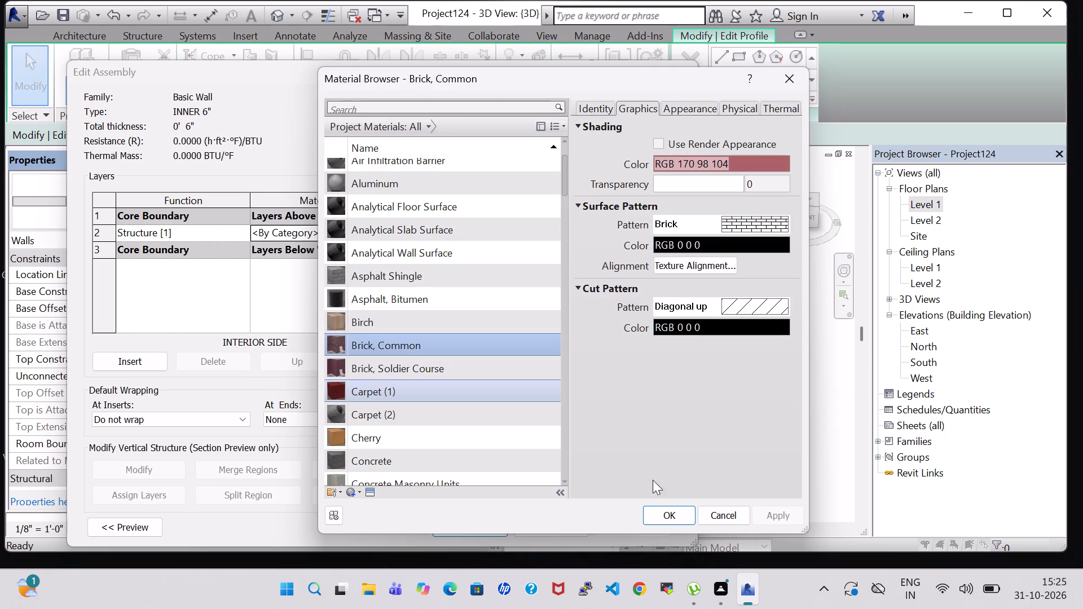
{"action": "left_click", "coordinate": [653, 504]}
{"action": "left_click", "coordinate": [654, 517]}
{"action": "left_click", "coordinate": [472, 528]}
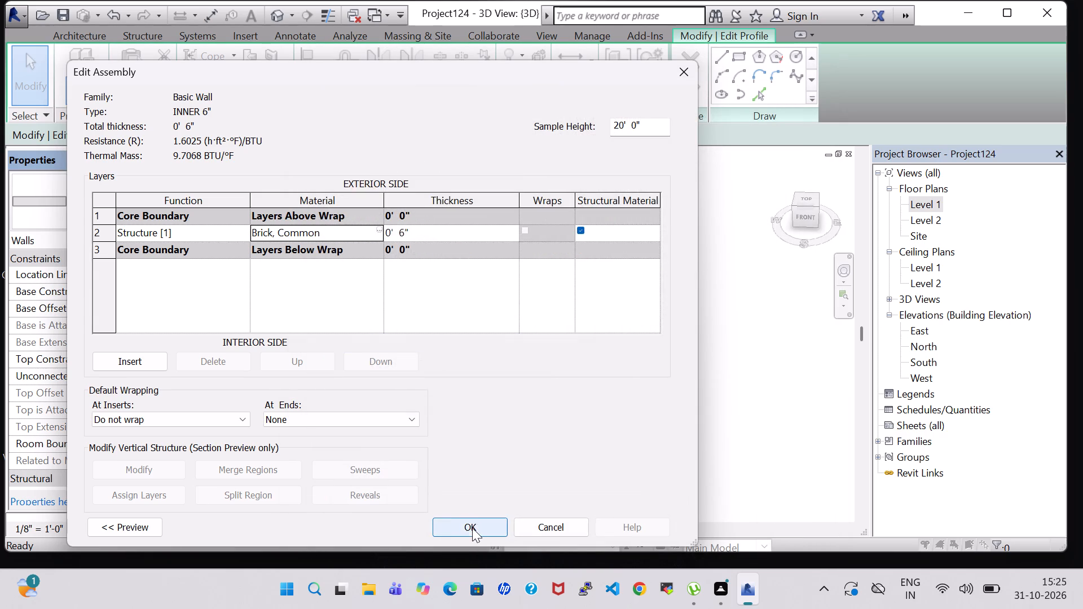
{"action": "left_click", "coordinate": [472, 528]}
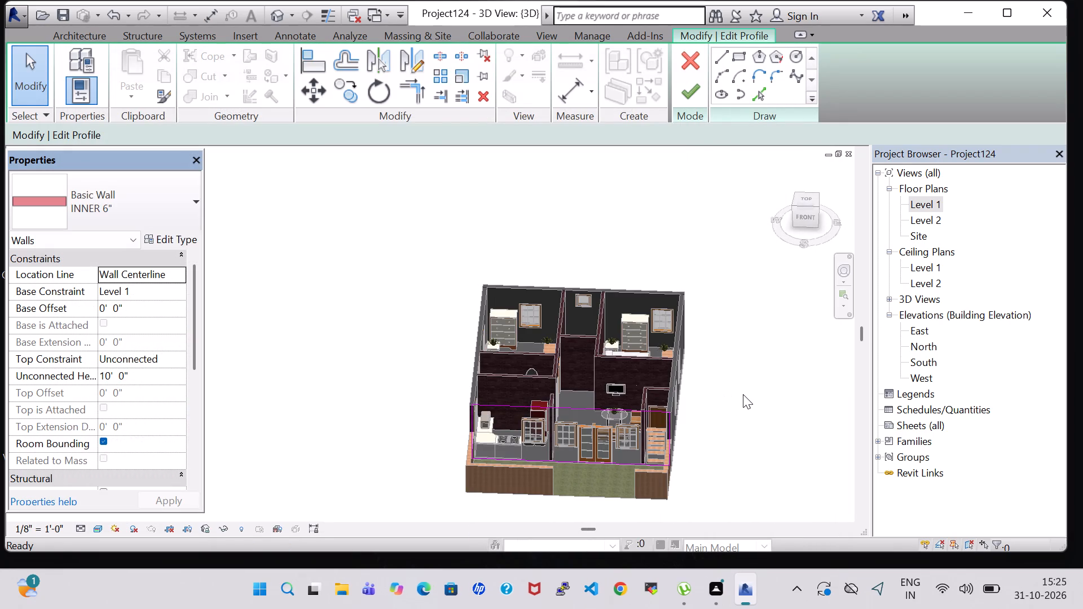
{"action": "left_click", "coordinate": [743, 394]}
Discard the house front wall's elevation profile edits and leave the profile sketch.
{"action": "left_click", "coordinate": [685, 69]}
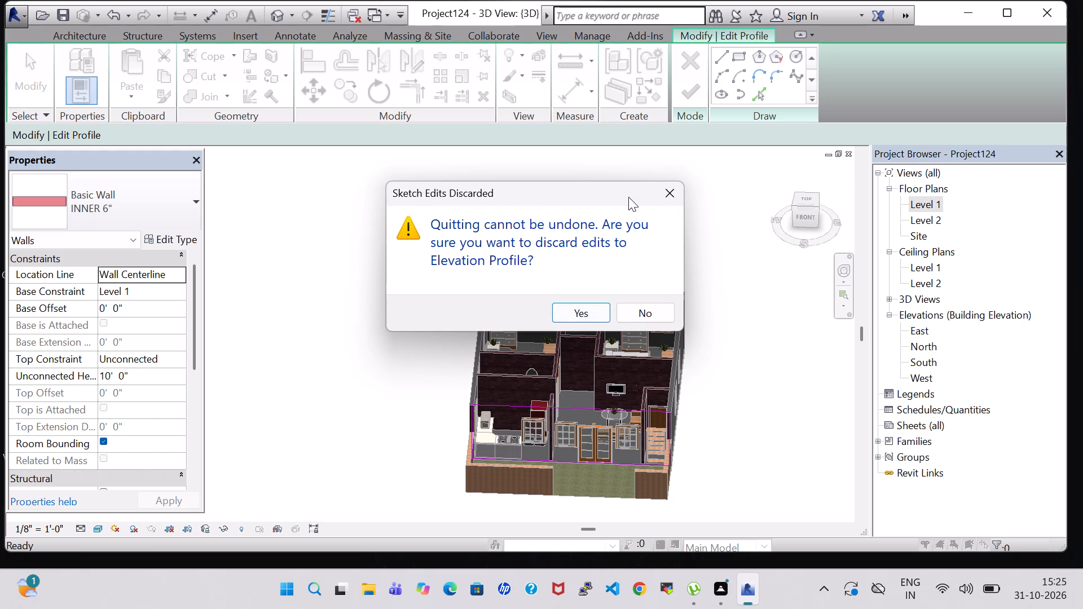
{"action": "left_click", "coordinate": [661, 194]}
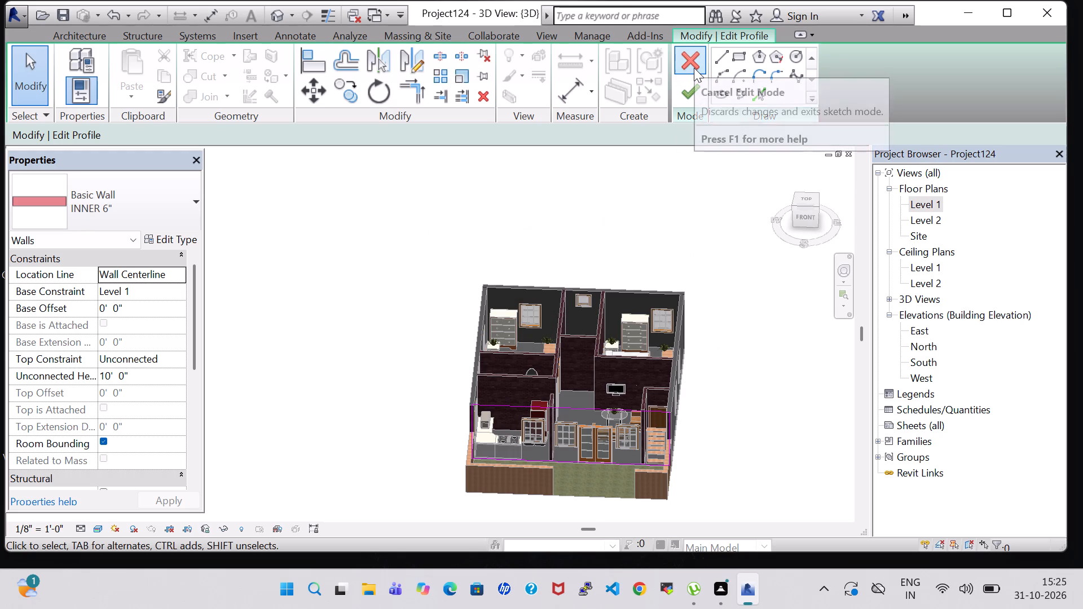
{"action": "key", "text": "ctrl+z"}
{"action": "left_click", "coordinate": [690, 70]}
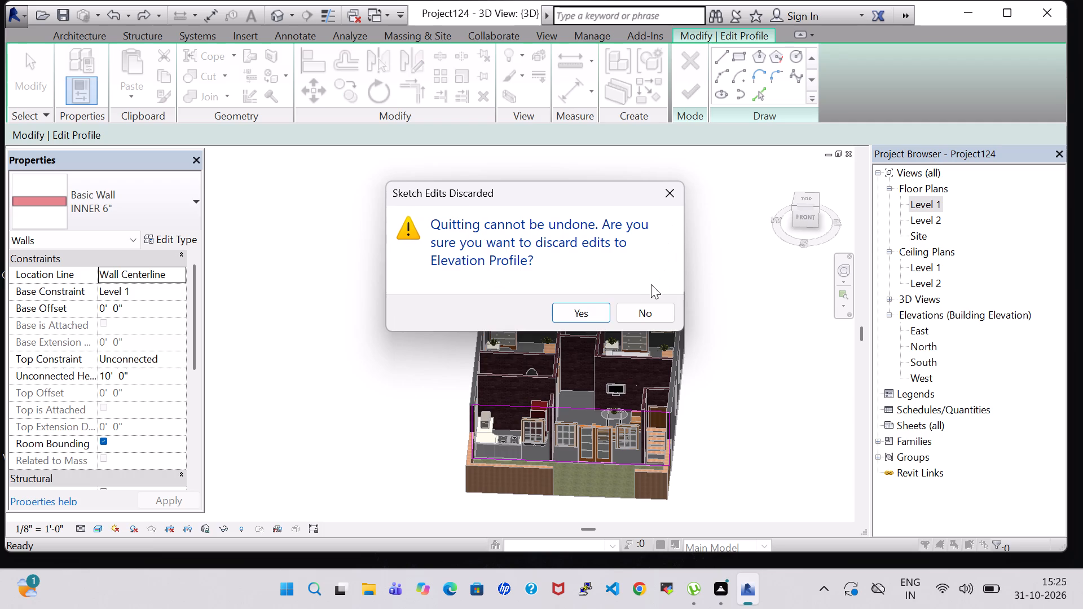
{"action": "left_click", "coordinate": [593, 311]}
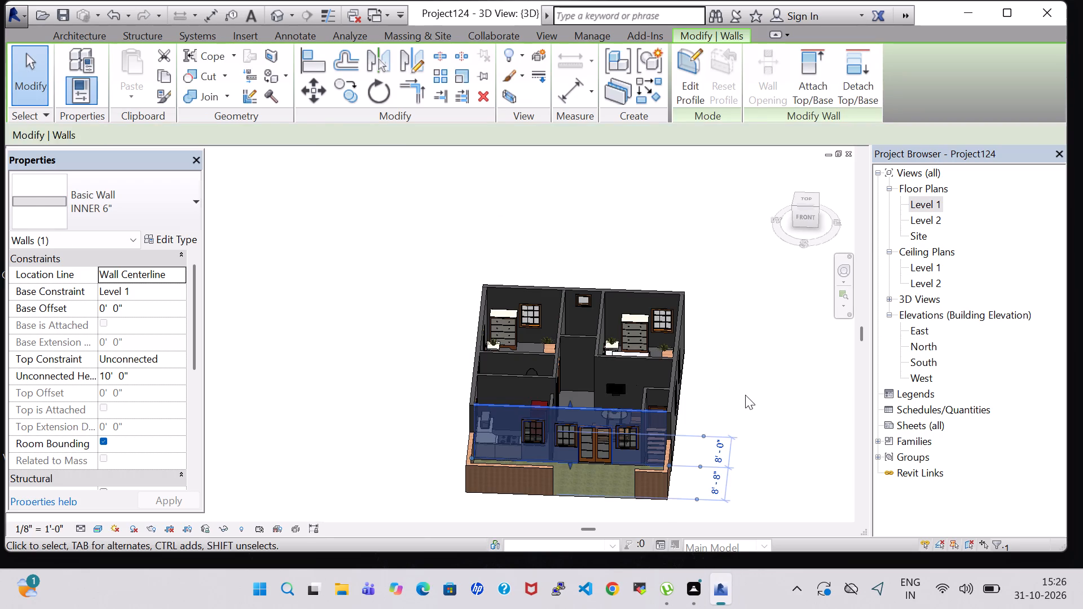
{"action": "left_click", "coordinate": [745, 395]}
Assign Brick, Common to the structure layer of the house front wall's INNER 6" type.
{"action": "left_click", "coordinate": [573, 408]}
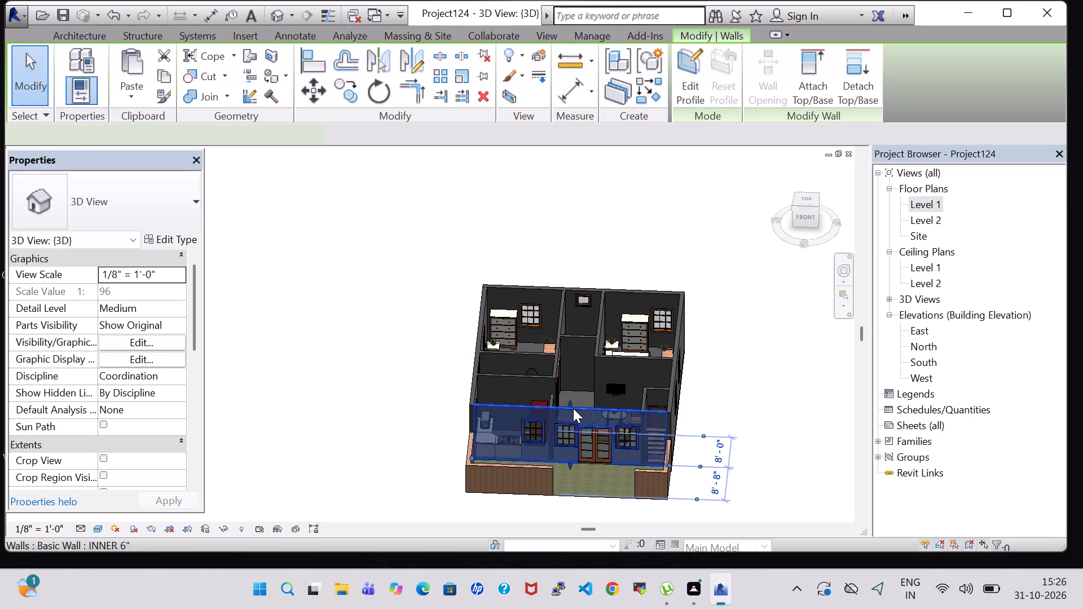
{"action": "left_click", "coordinate": [168, 240]}
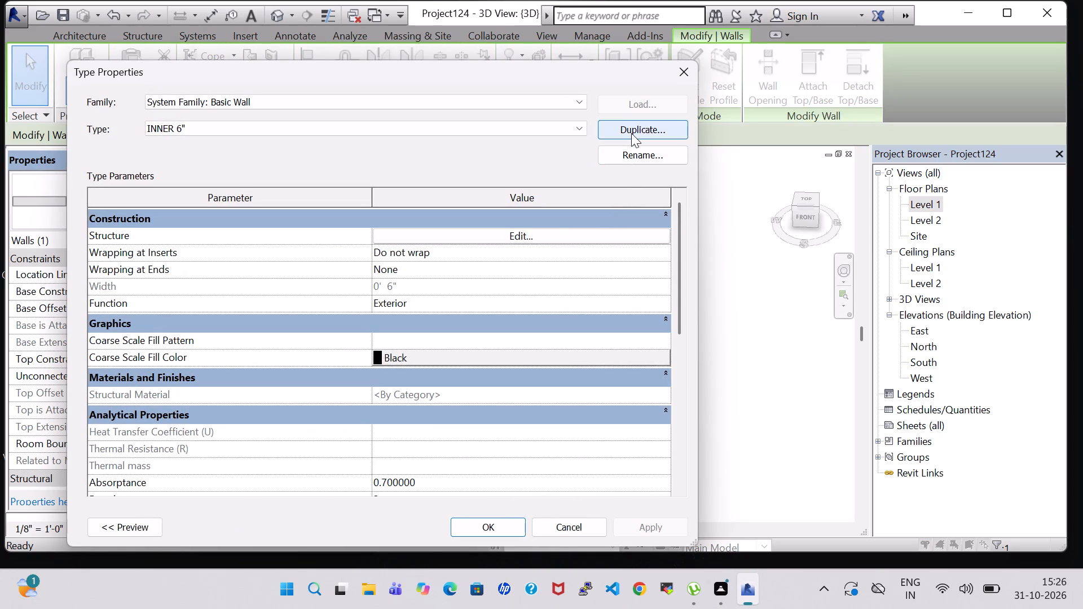
{"action": "left_click", "coordinate": [517, 239]}
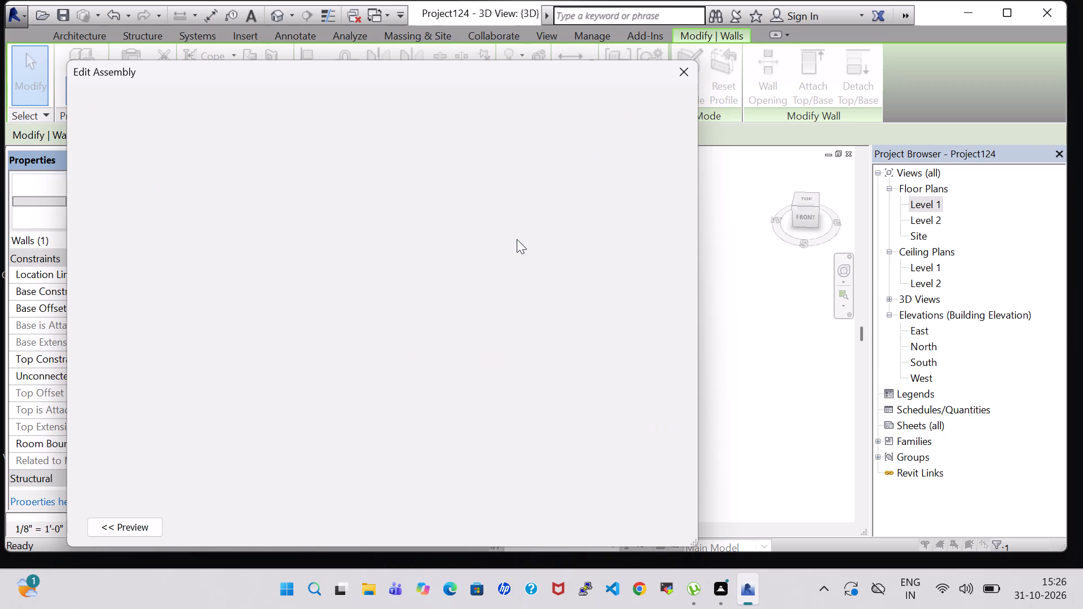
{"action": "left_click", "coordinate": [377, 226]}
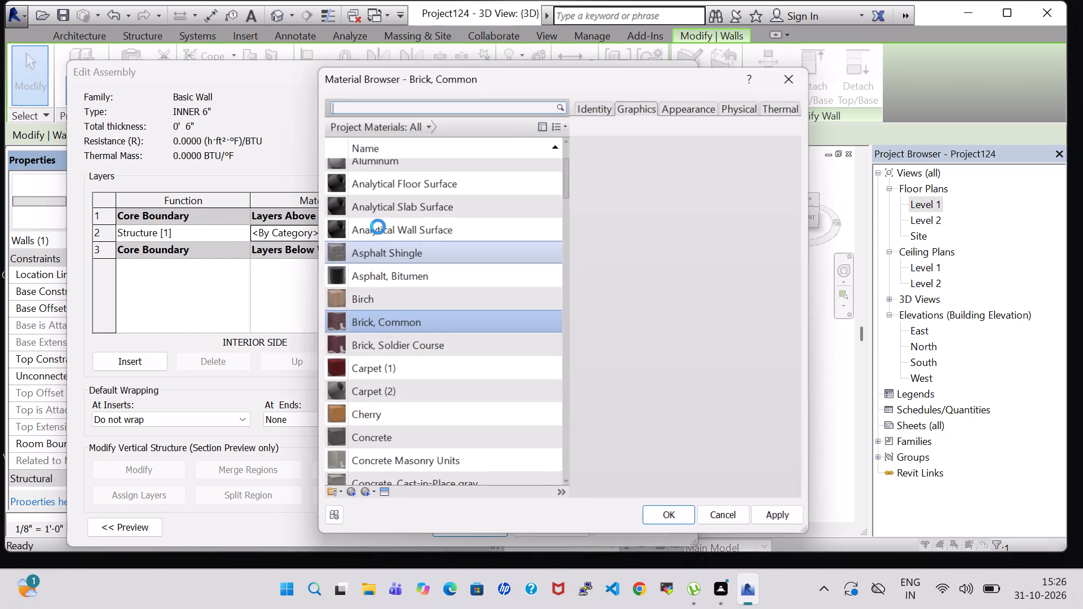
{"action": "left_click", "coordinate": [670, 519]}
{"action": "left_click", "coordinate": [470, 524]}
{"action": "left_click", "coordinate": [511, 522]}
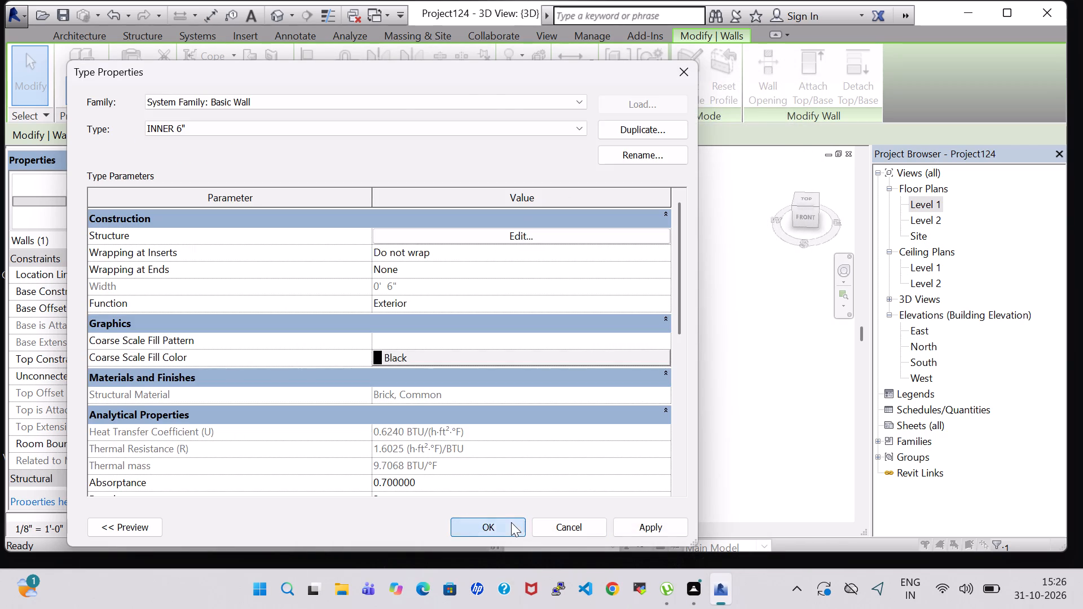
{"action": "left_click", "coordinate": [716, 414]}
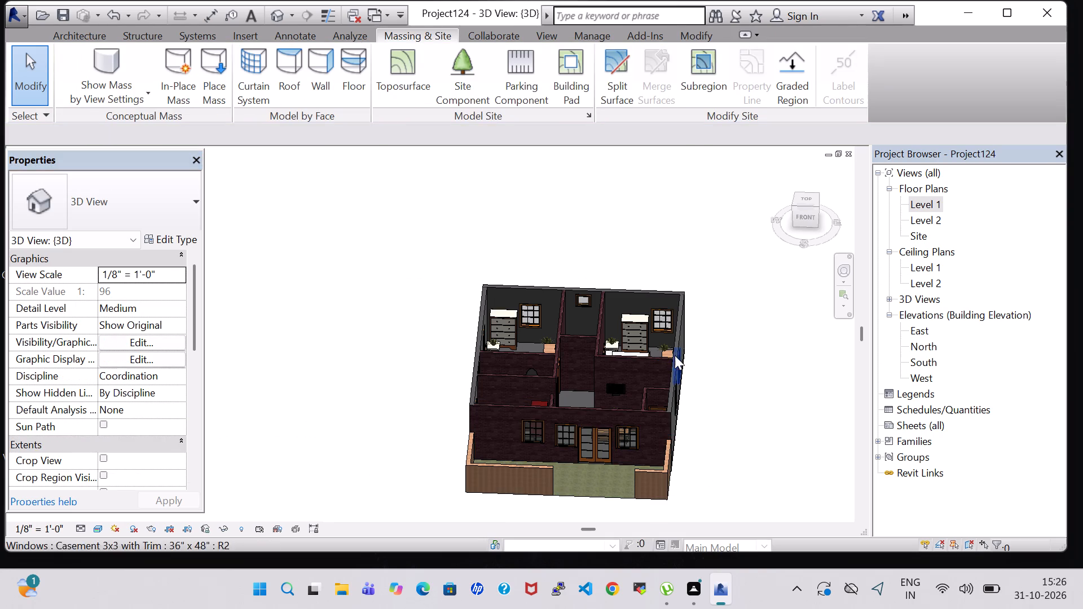
Assign Brick, Common to the structure layer of the house side wall's Generic - 8" type.
{"action": "left_click", "coordinate": [678, 337]}
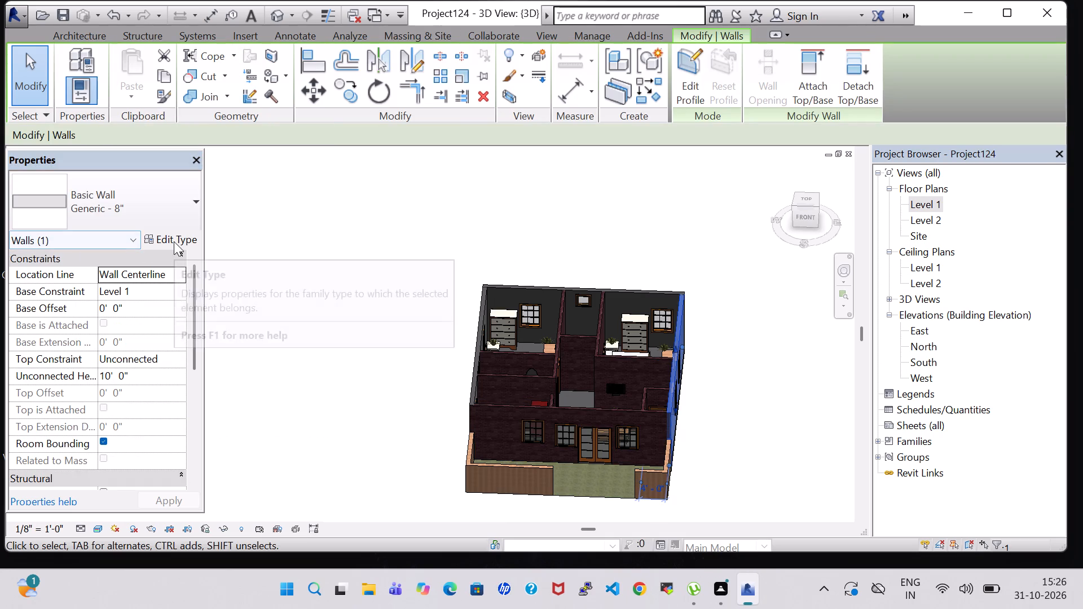
{"action": "left_click", "coordinate": [174, 241]}
{"action": "left_click", "coordinate": [530, 233]}
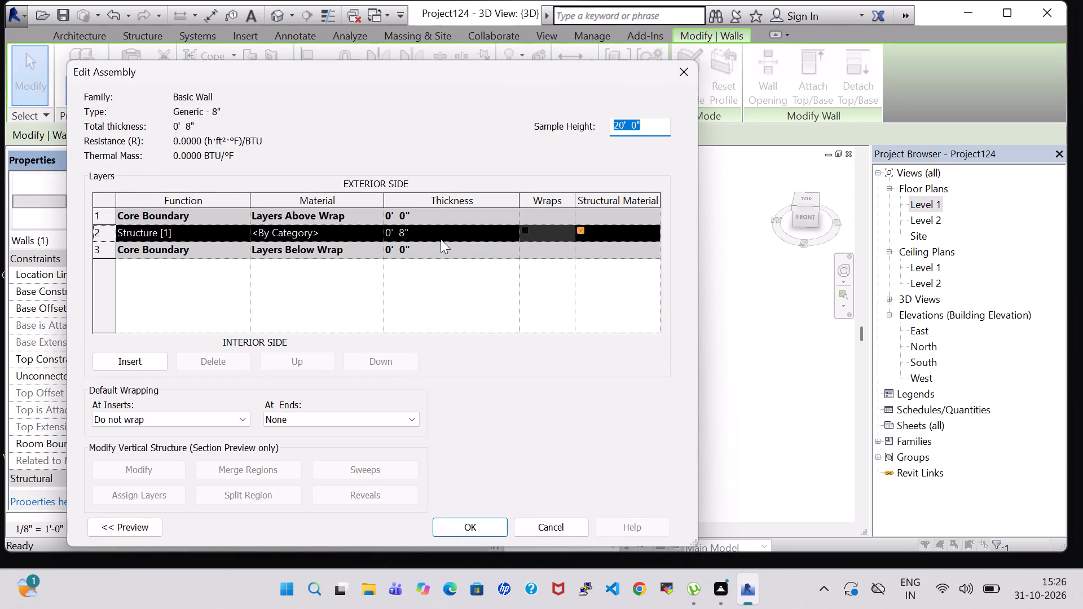
{"action": "left_click", "coordinate": [378, 229]}
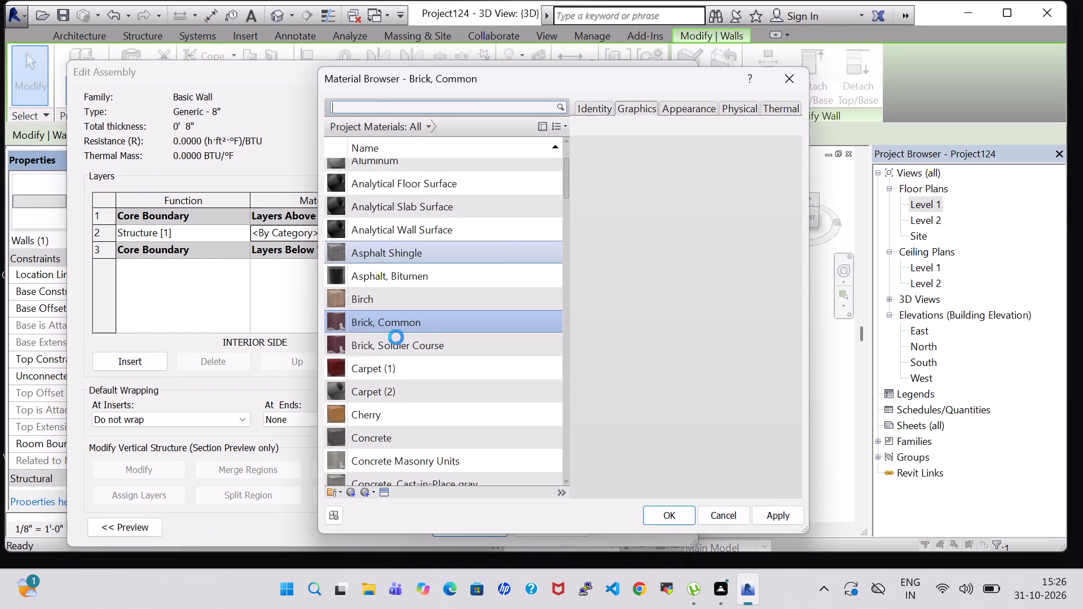
{"action": "left_click", "coordinate": [651, 515]}
{"action": "left_click", "coordinate": [477, 523]}
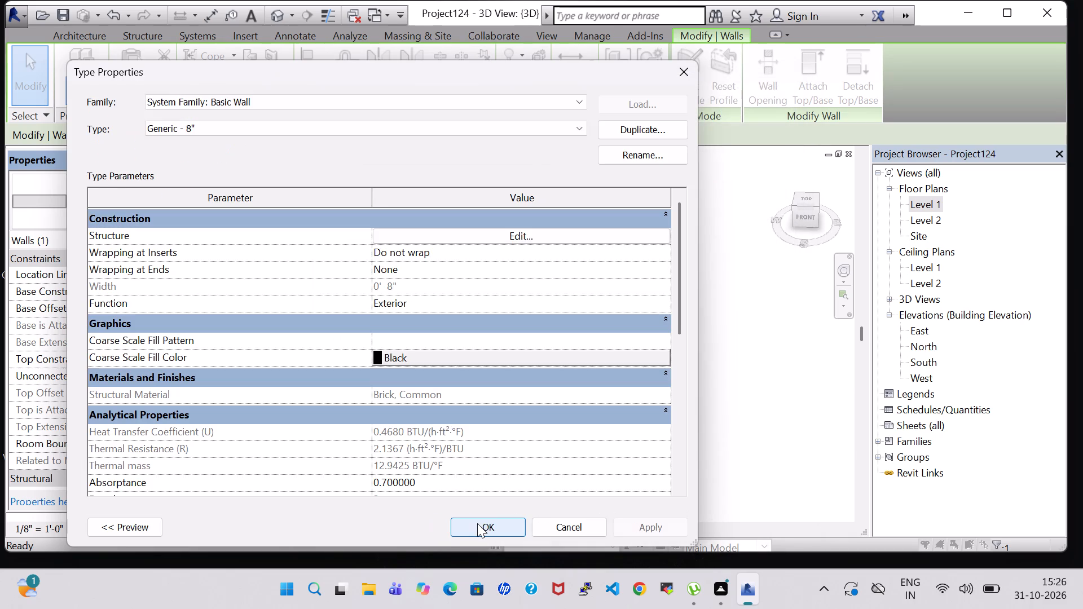
{"action": "left_click", "coordinate": [496, 528]}
{"action": "left_click", "coordinate": [732, 439]}
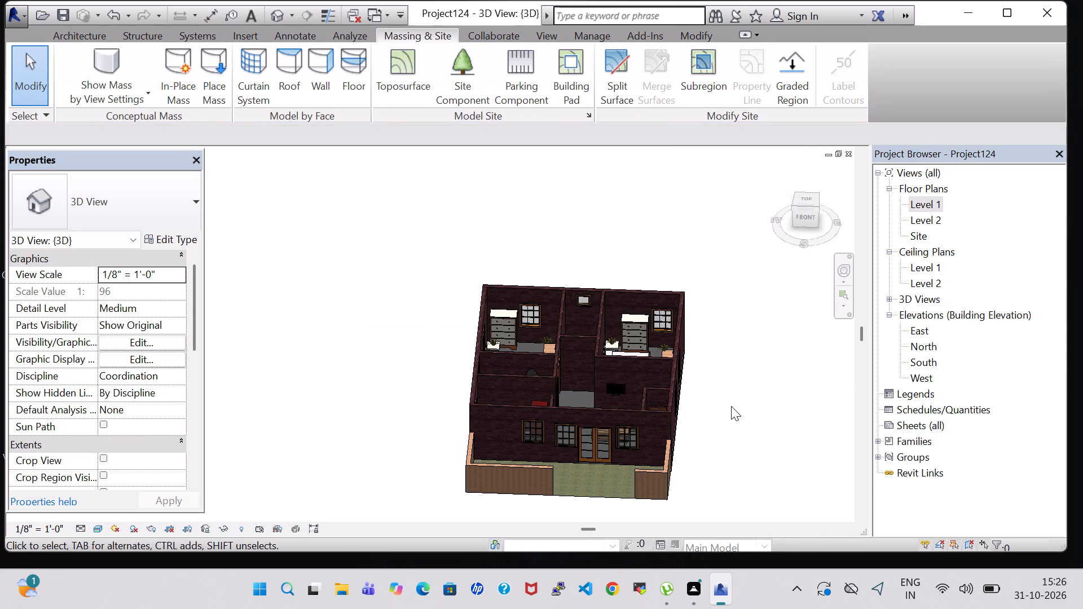
On the Level 1 plan, place a U-shaped winder stair in the front yard outside the kitchen, its open ends facing the entrance side.
{"action": "double_click", "coordinate": [926, 203]}
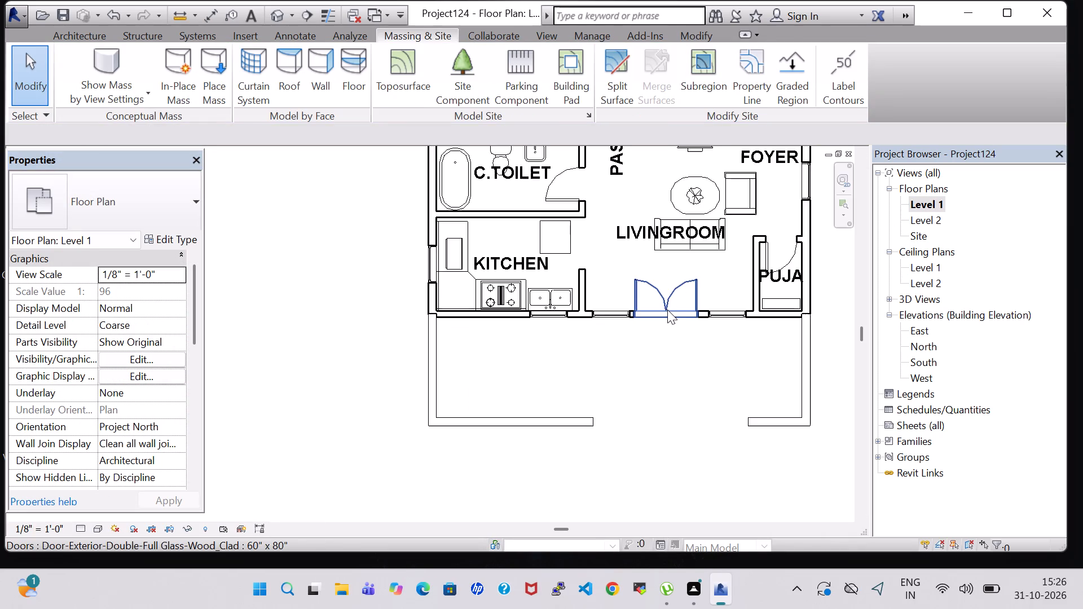
{"action": "scroll", "coordinate": [667, 310], "scroll_direction": "down", "scroll_amount": 1}
{"action": "middle_click_drag", "start_coordinate": [667, 310], "coordinate": [635, 408]}
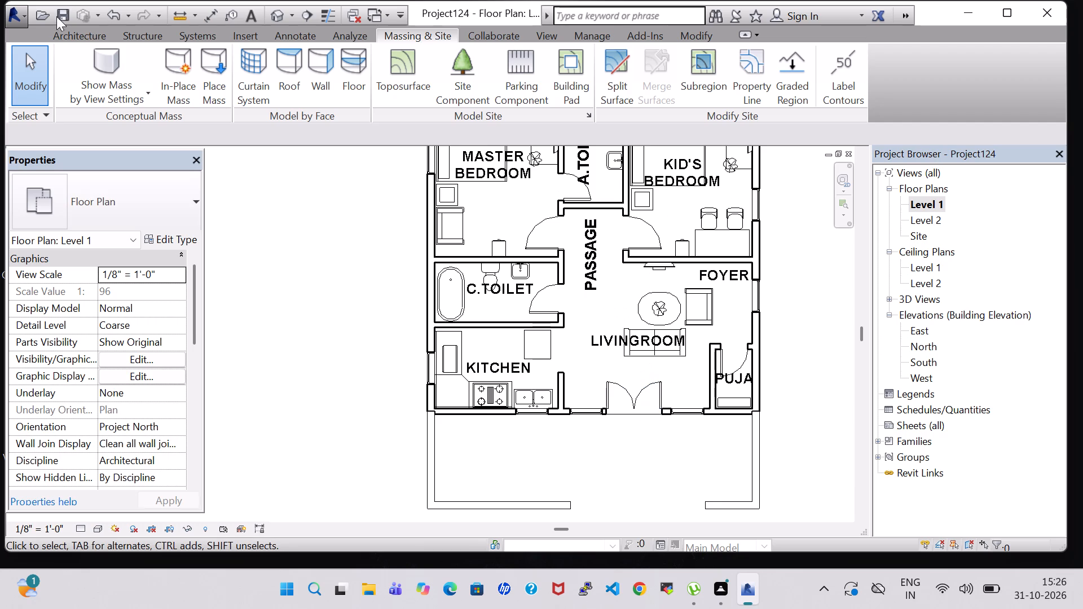
{"action": "left_click", "coordinate": [70, 33]}
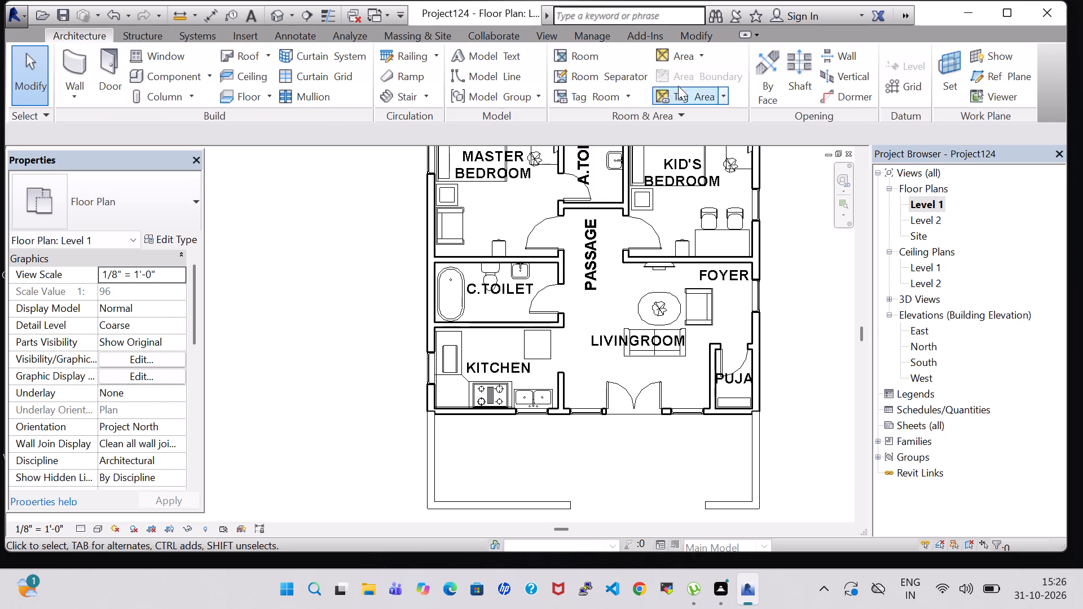
{"action": "left_click", "coordinate": [398, 96]}
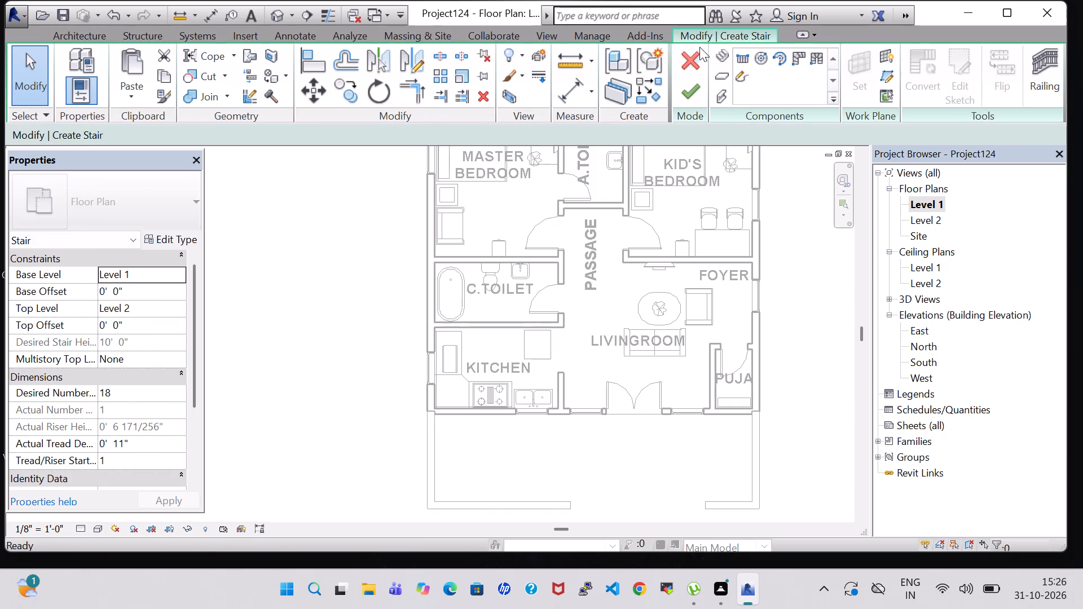
{"action": "left_click", "coordinate": [817, 51]}
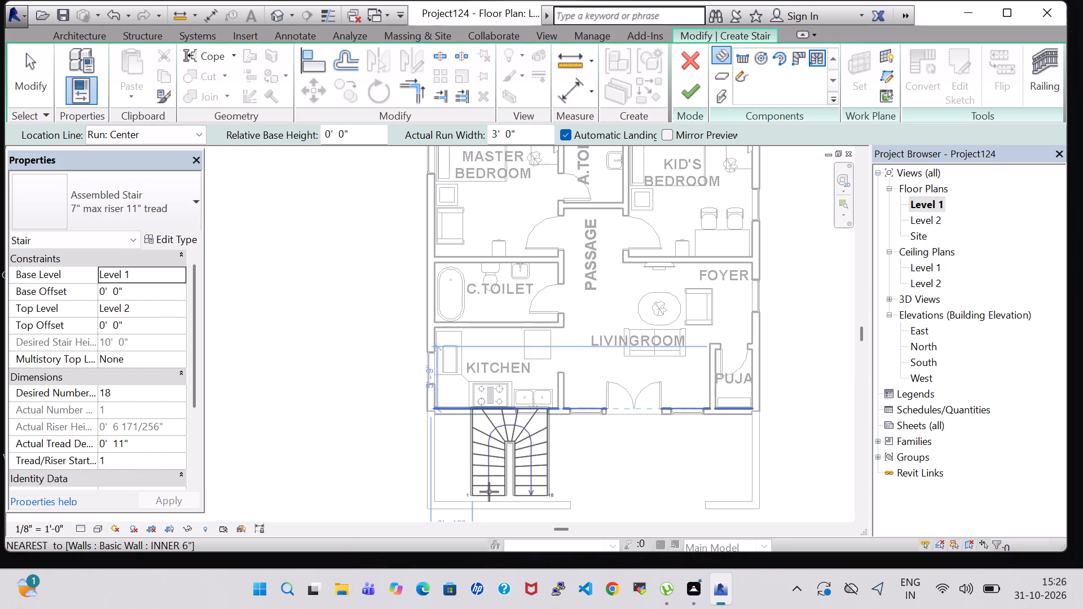
{"action": "key", "text": "space"}
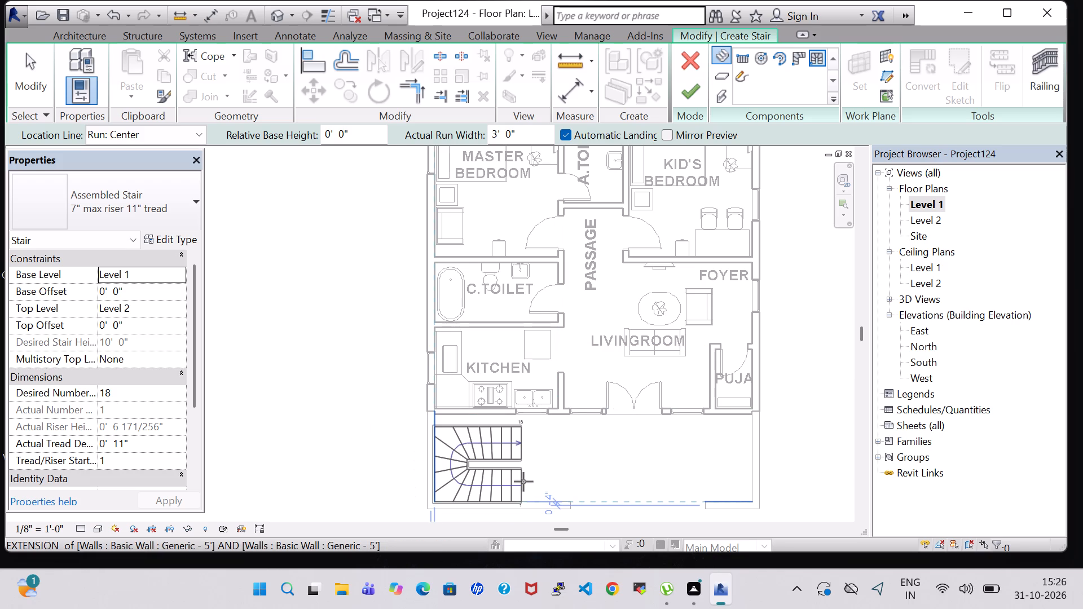
{"action": "scroll", "coordinate": [523, 482], "scroll_direction": "up", "scroll_amount": 4}
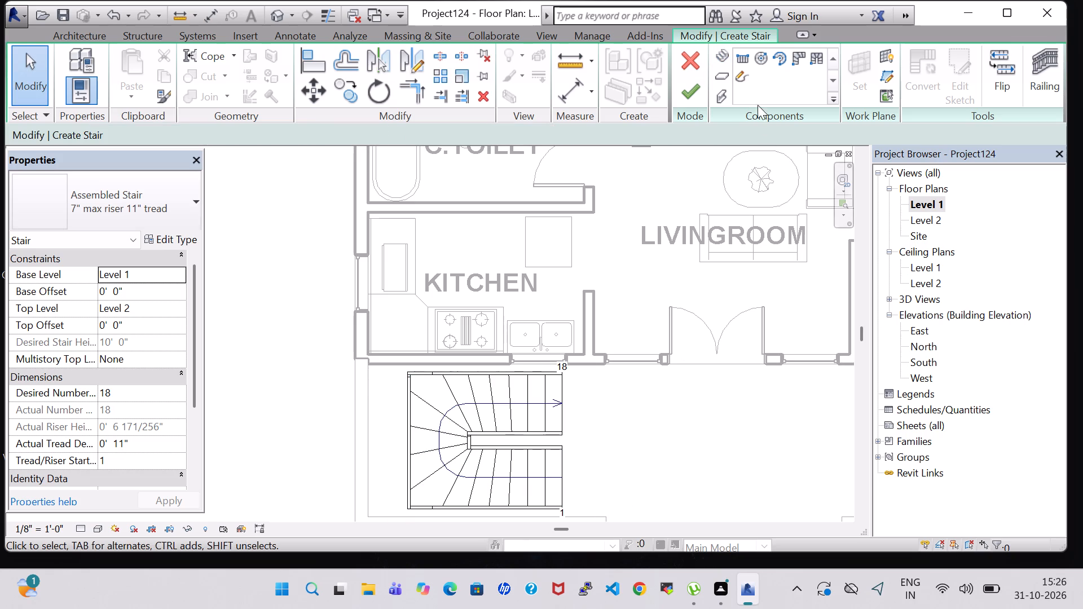
{"action": "left_click", "coordinate": [693, 104]}
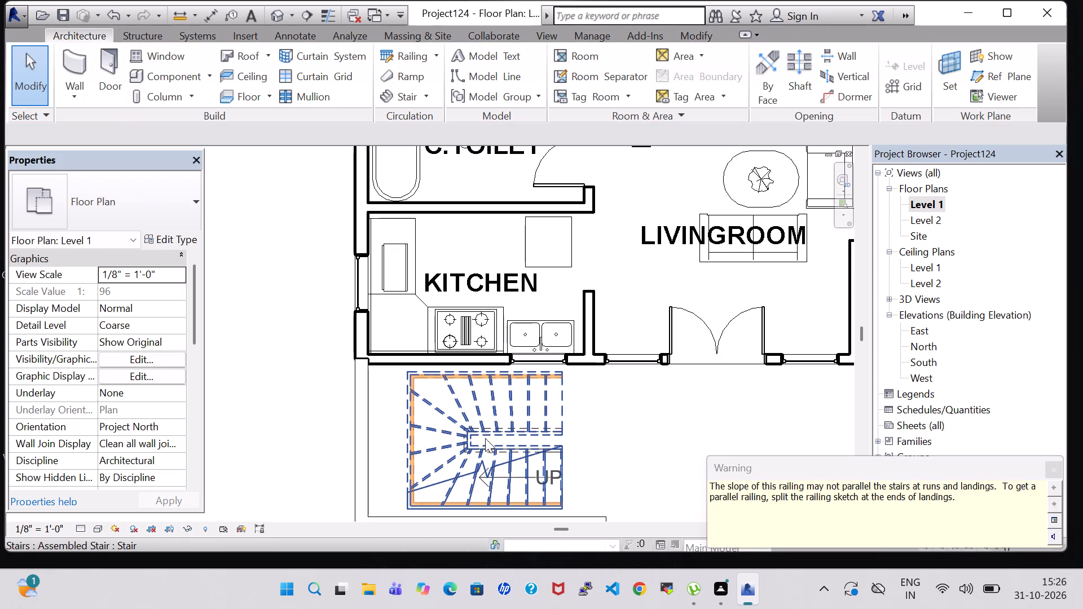
{"action": "left_click", "coordinate": [1058, 471]}
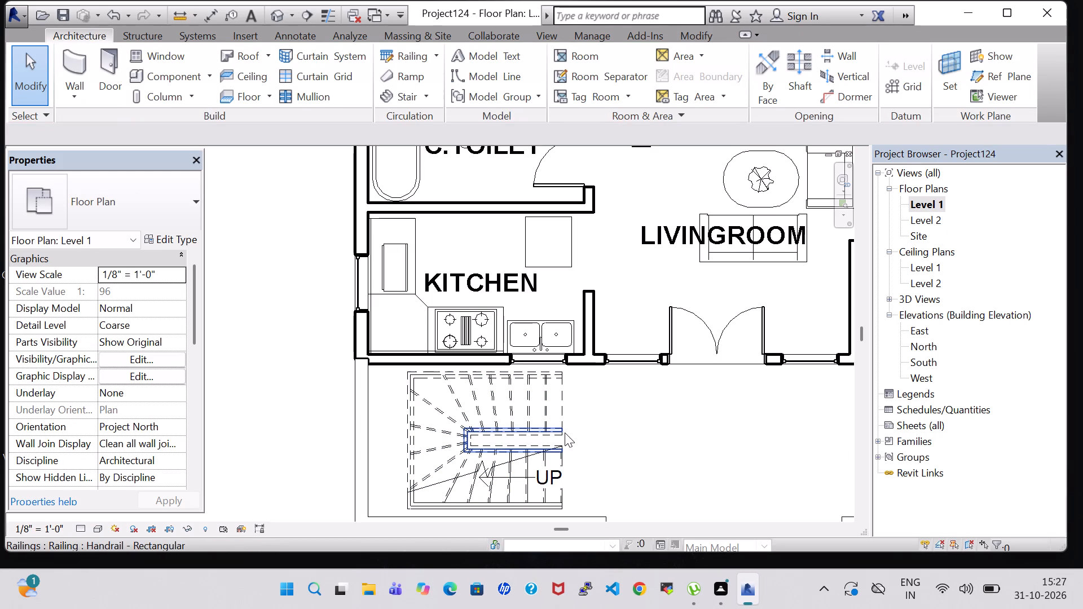
Edit the winder stair so its starting run, farther from the house, extends slightly toward the entrance side.
{"action": "left_click", "coordinate": [557, 418]}
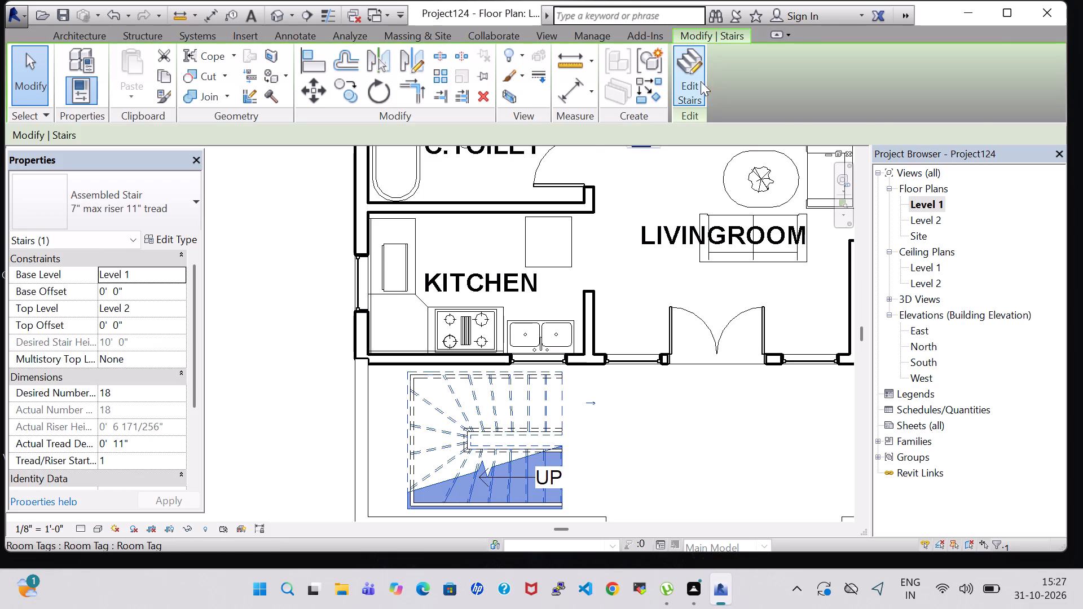
{"action": "left_click", "coordinate": [697, 81]}
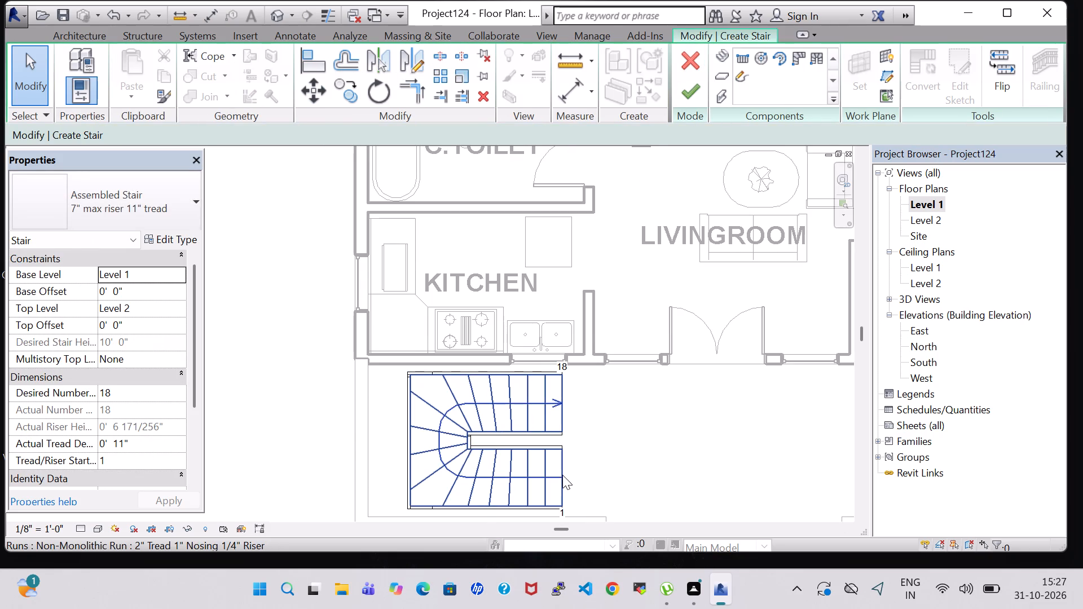
{"action": "left_click_drag", "start_coordinate": [562, 475], "coordinate": [576, 479]}
{"action": "left_click", "coordinate": [576, 479]}
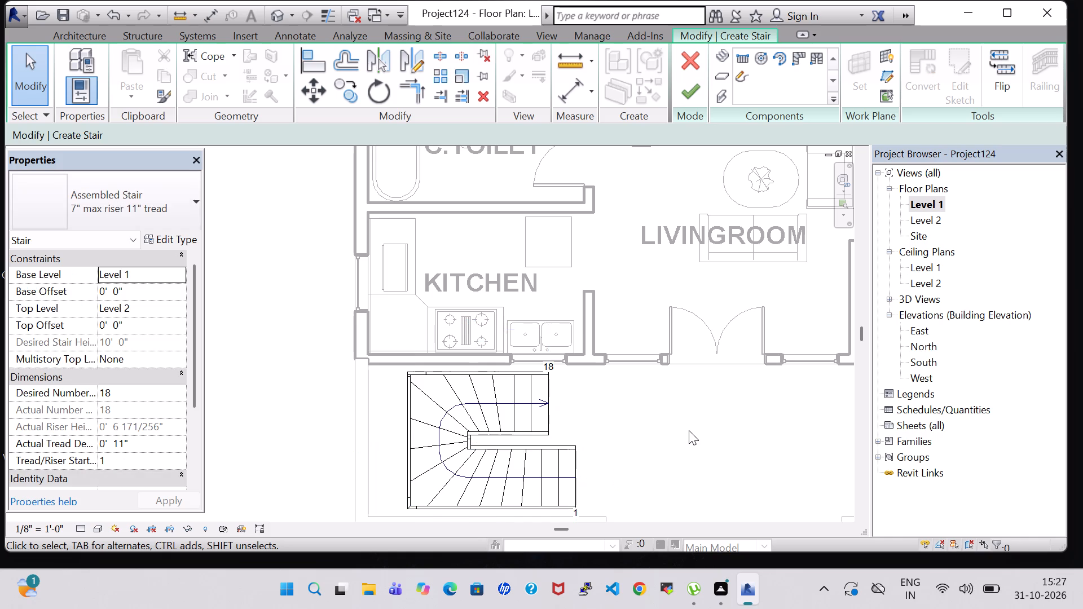
{"action": "left_click", "coordinate": [694, 104]}
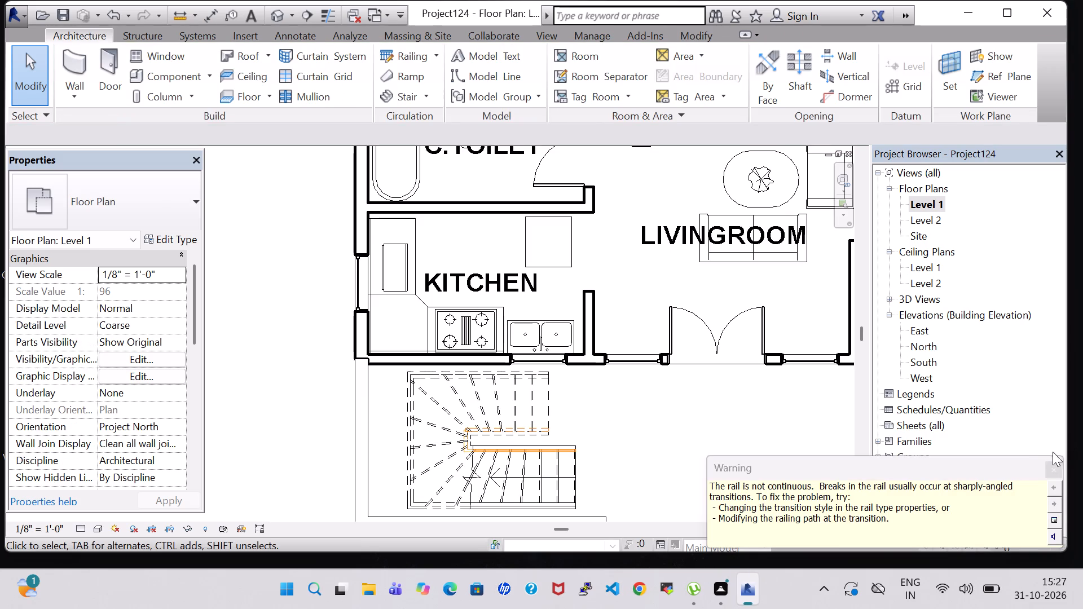
{"action": "left_click", "coordinate": [1050, 472]}
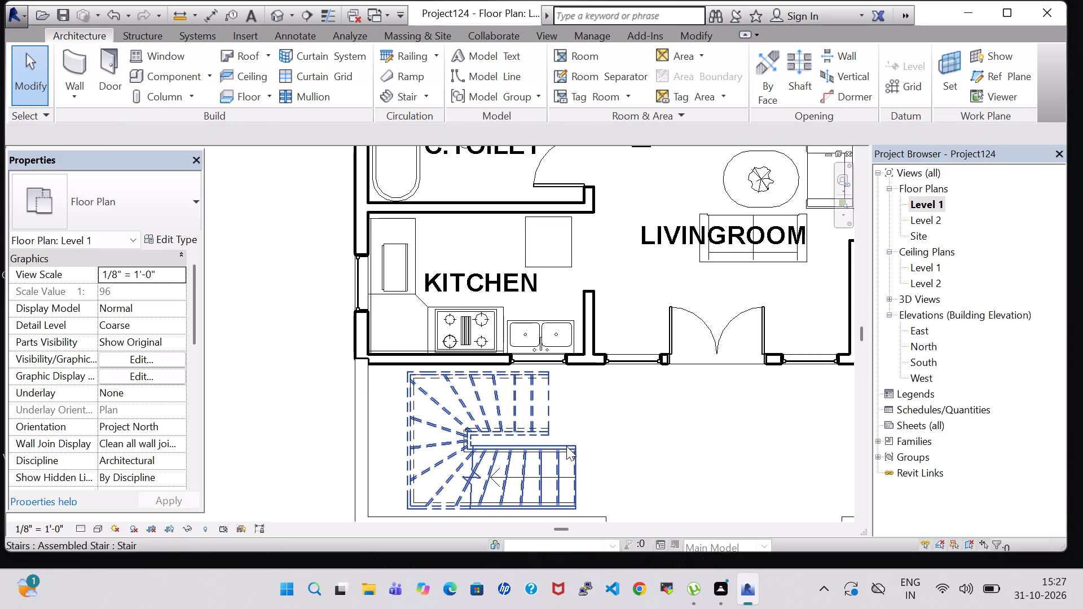
Nudge the stair closer to the kitchen-side yard wall and check it in the 3D model.
{"action": "left_click", "coordinate": [566, 446]}
{"action": "key", "text": "Left"}
{"action": "key", "text": "Left"}
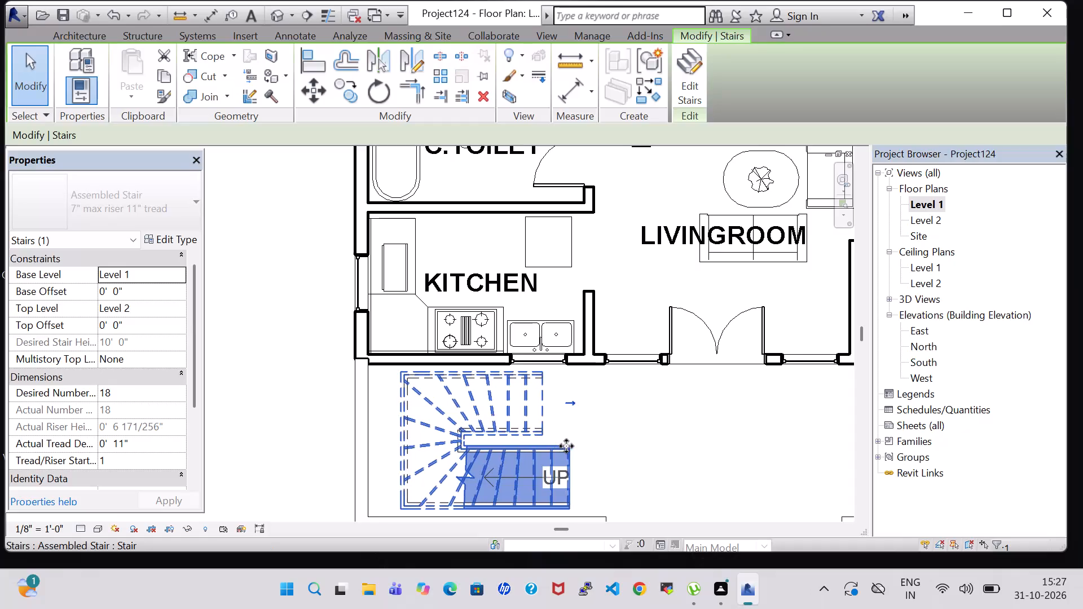
{"action": "key", "text": "Left"}
{"action": "key", "text": "Left"}
{"action": "key", "text": "Left"}
{"action": "key", "text": "Left"}
{"action": "key", "text": "Left"}
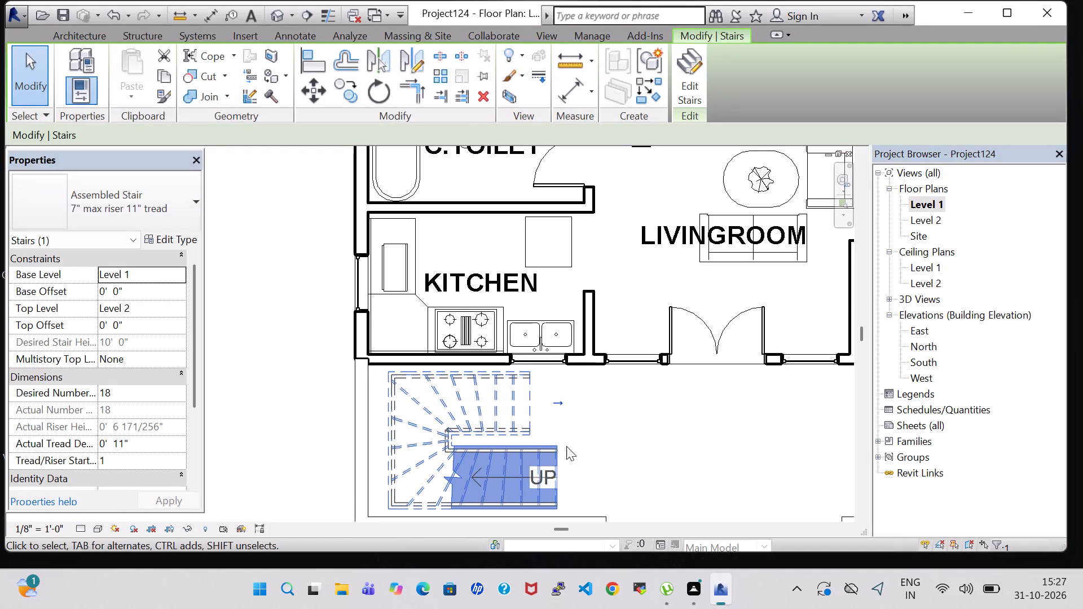
{"action": "left_click", "coordinate": [645, 435]}
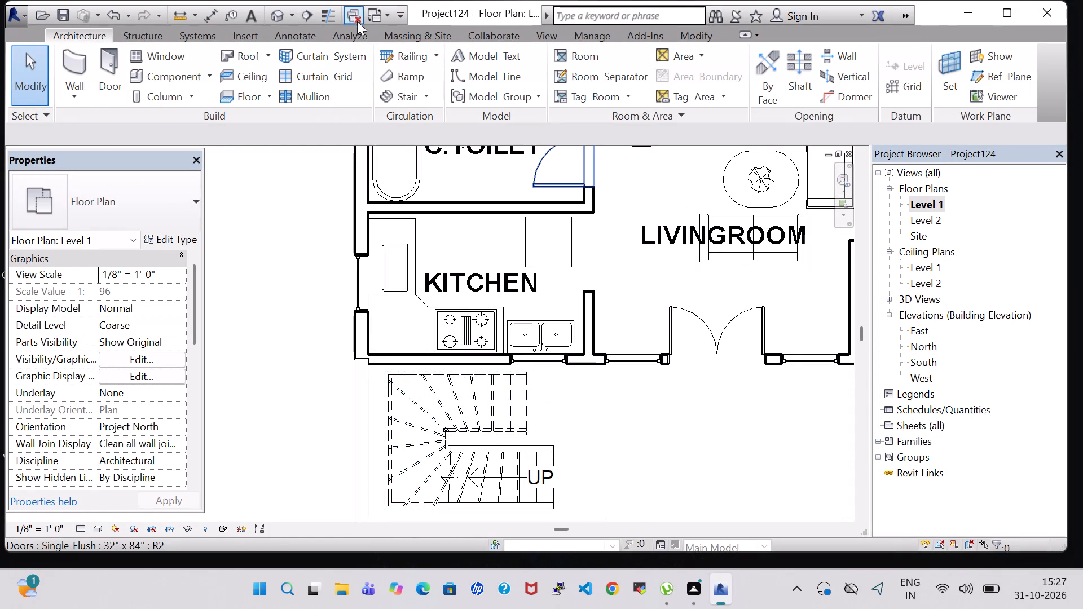
{"action": "left_click", "coordinate": [275, 10]}
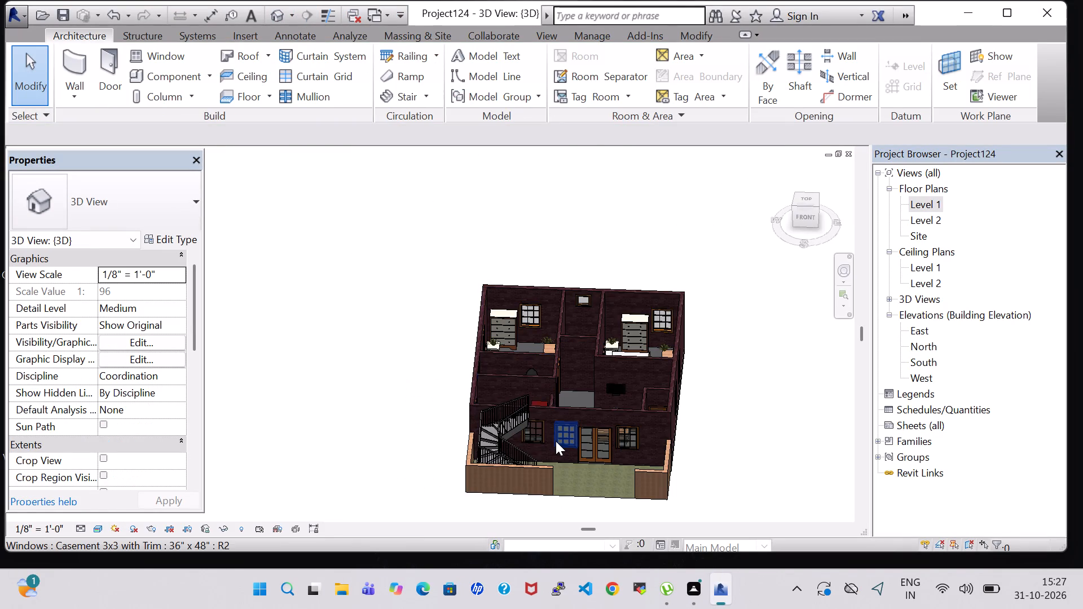
{"action": "scroll", "coordinate": [556, 441], "scroll_direction": "up", "scroll_amount": 5}
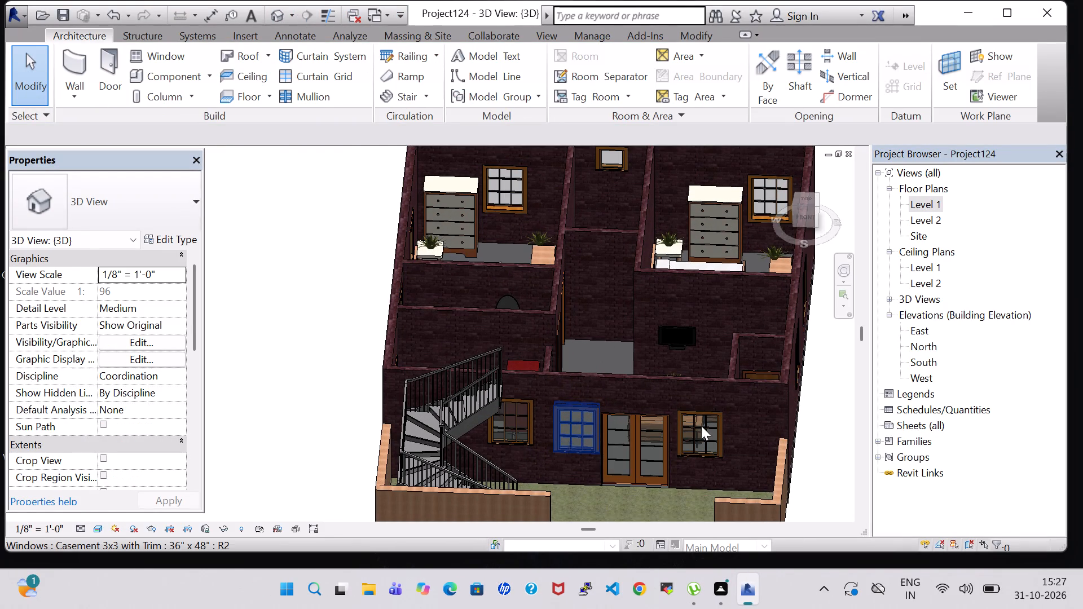
On the Level 1 plan, place a copy of the living room's Agave - 1.5' plant in the front yard just outside the puja room.
{"action": "double_click", "coordinate": [915, 208]}
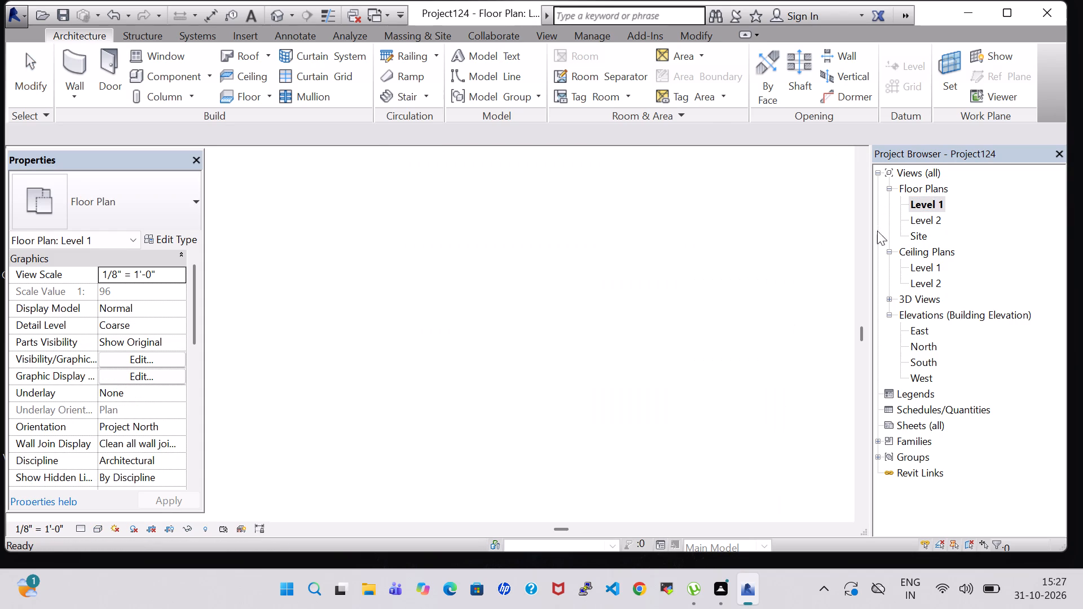
{"action": "scroll", "coordinate": [676, 326], "scroll_direction": "down", "scroll_amount": 3}
{"action": "middle_click_drag", "start_coordinate": [751, 278], "coordinate": [619, 295]}
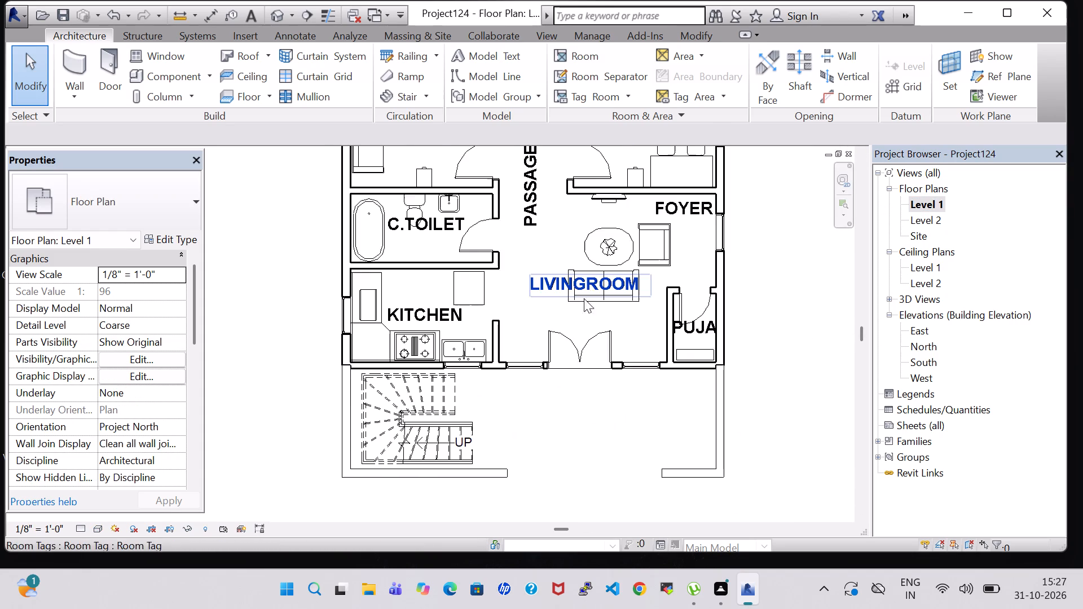
{"action": "left_click", "coordinate": [174, 75]}
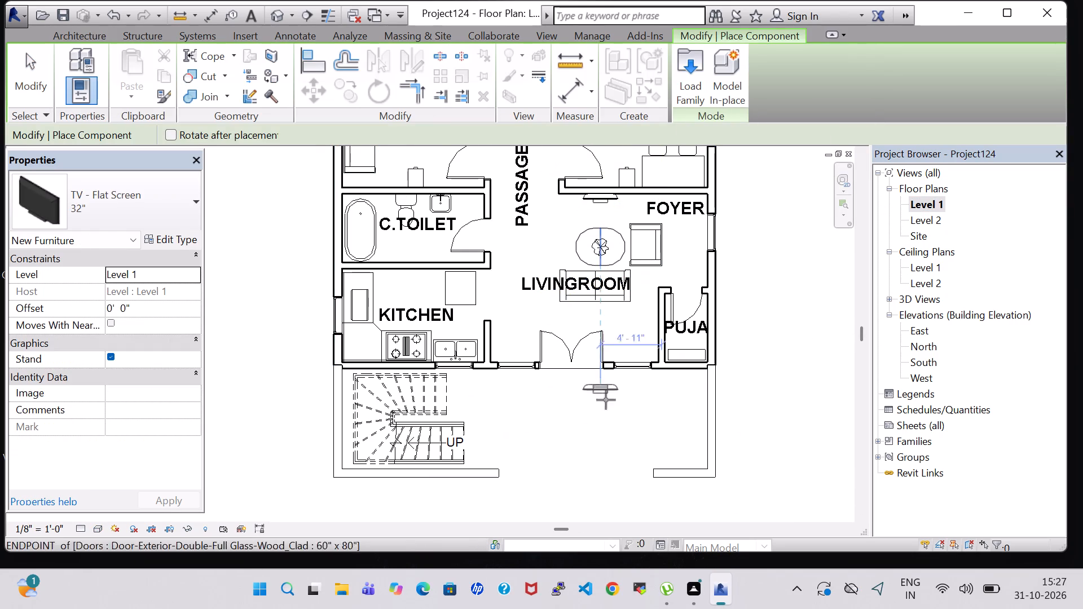
{"action": "key", "text": "Escape"}
{"action": "left_click", "coordinate": [595, 256]}
{"action": "right_click", "coordinate": [595, 256]}
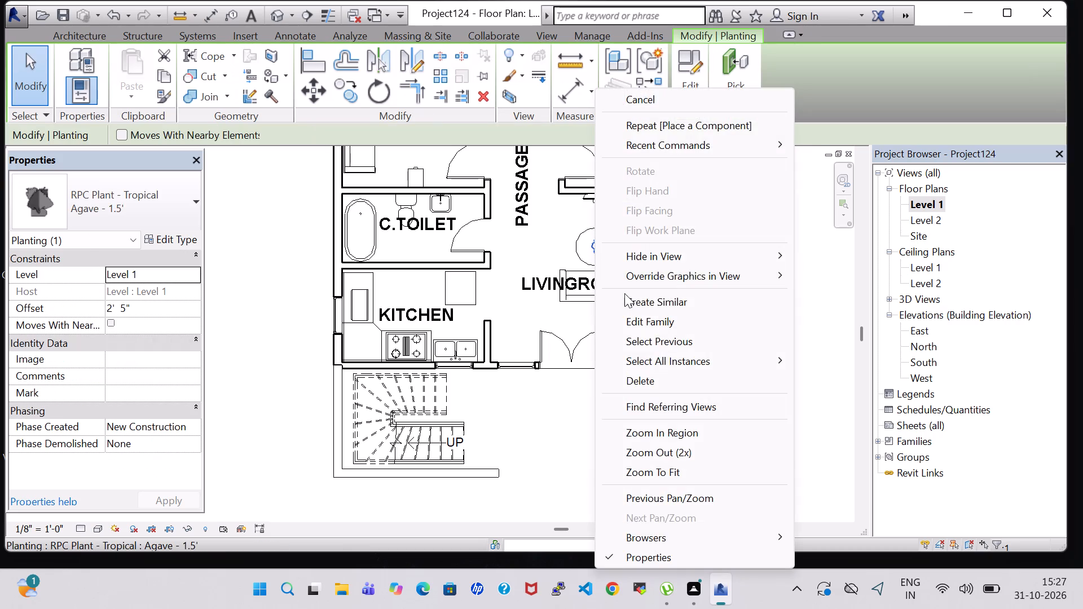
{"action": "left_click", "coordinate": [632, 298]}
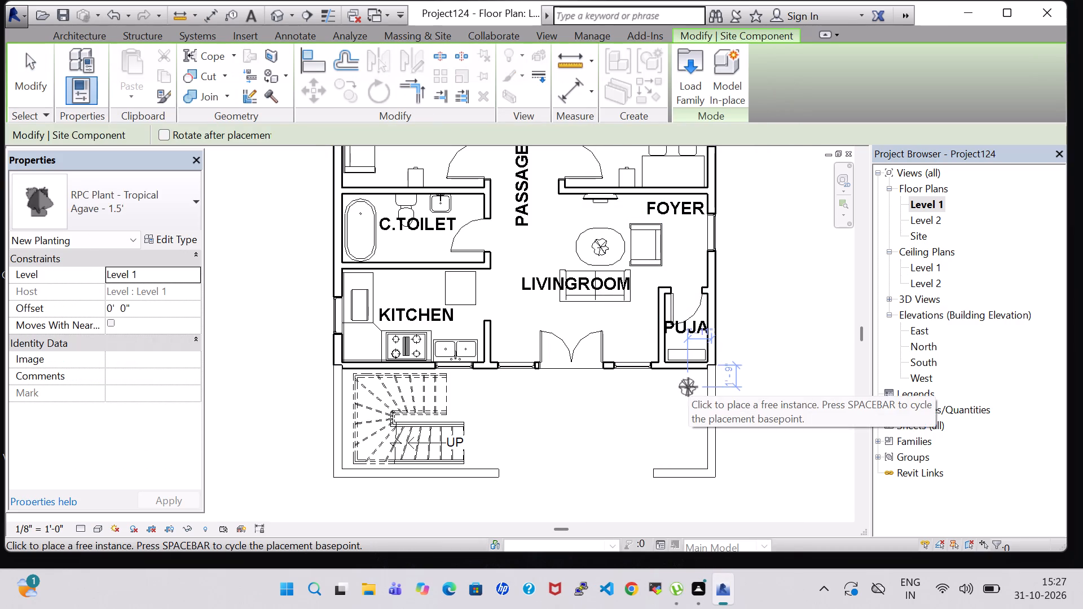
{"action": "left_click", "coordinate": [688, 387]}
{"action": "key", "text": "Escape"}
{"action": "key", "text": "Escape"}
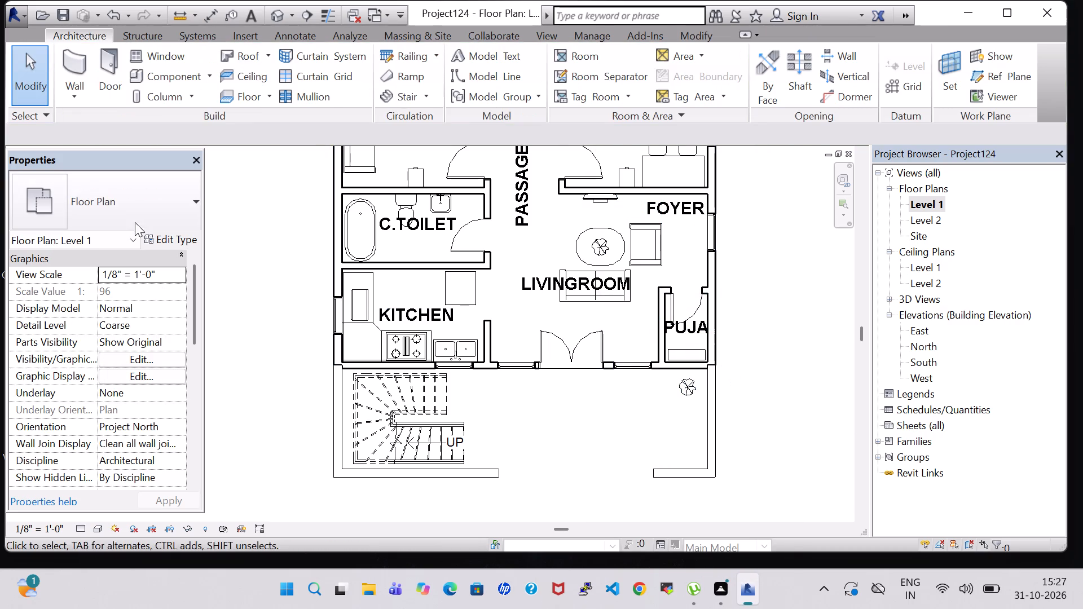
Change the new yard plant outside the puja room to Jungle Flame - 3' and nudge it slightly away from the house wall.
{"action": "left_click", "coordinate": [688, 389]}
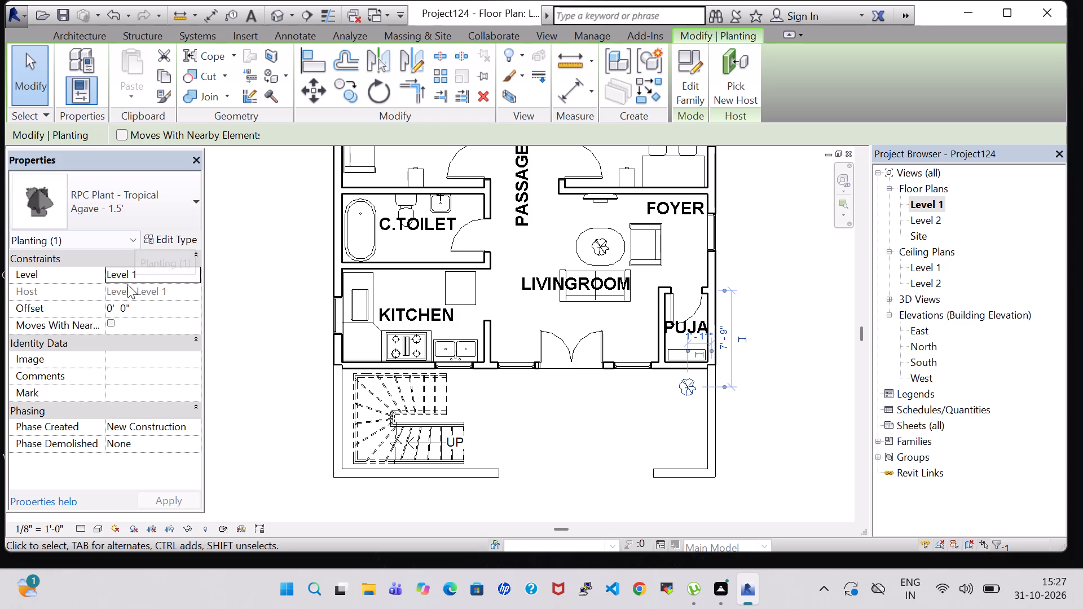
{"action": "left_click", "coordinate": [156, 218]}
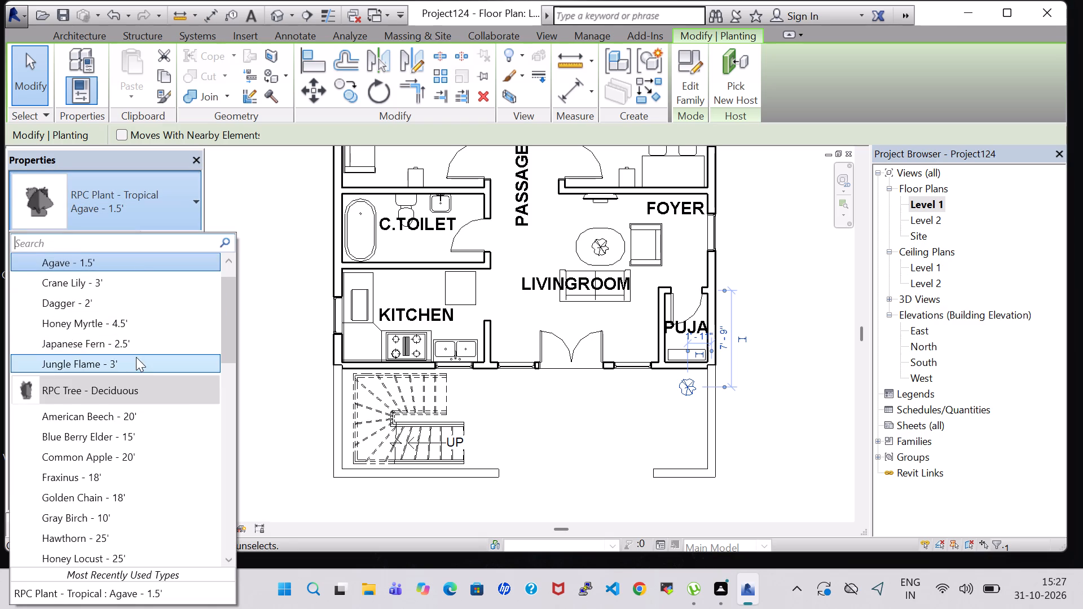
{"action": "left_click", "coordinate": [136, 357]}
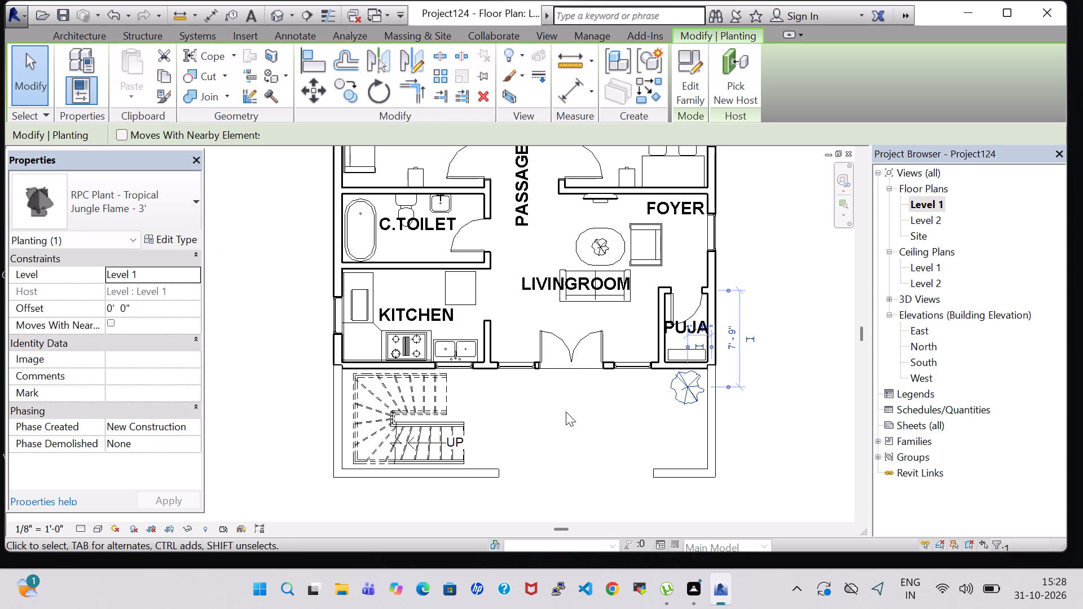
{"action": "key", "text": "Down"}
{"action": "key", "text": "Right"}
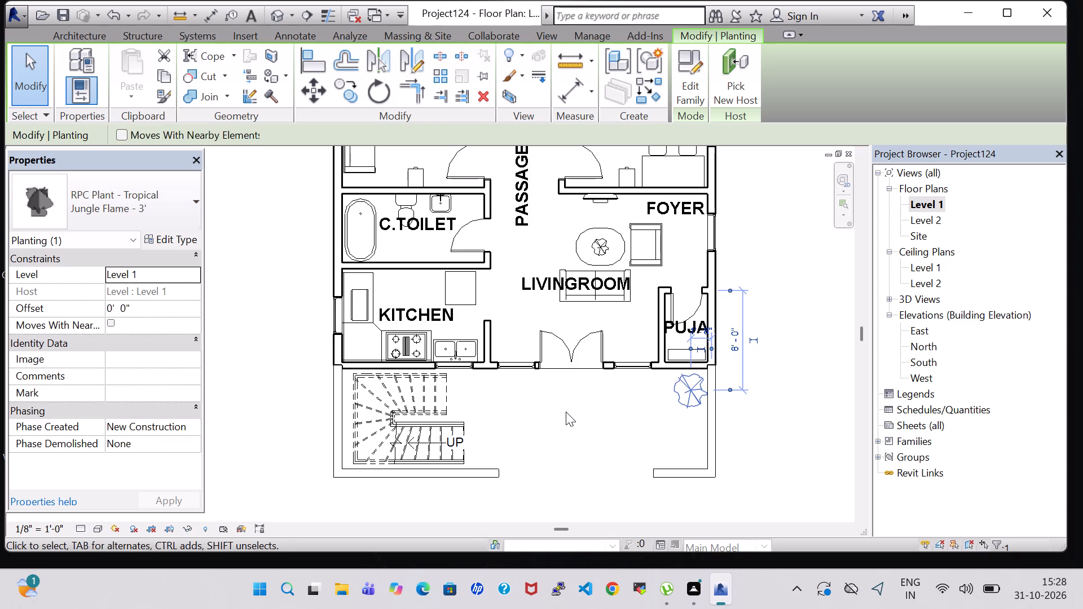
{"action": "key", "text": "Left"}
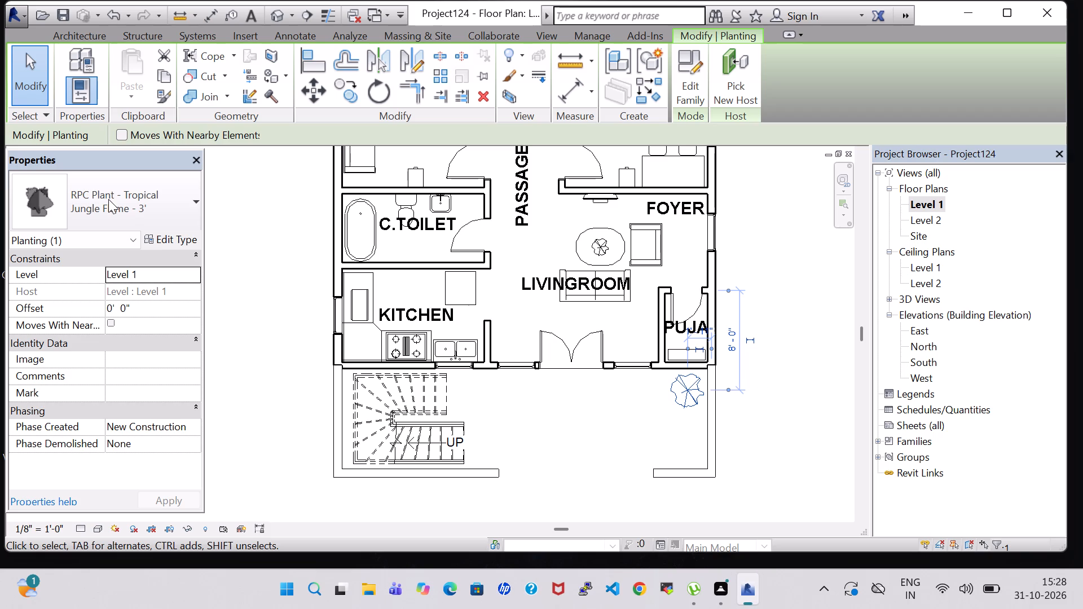
Place four more Jungle Flame - 3' plants: one on each side of the entrance door and one beside each front yard wall end.
{"action": "left_click", "coordinate": [653, 395]}
{"action": "right_click", "coordinate": [668, 395]}
{"action": "left_click", "coordinate": [739, 299]}
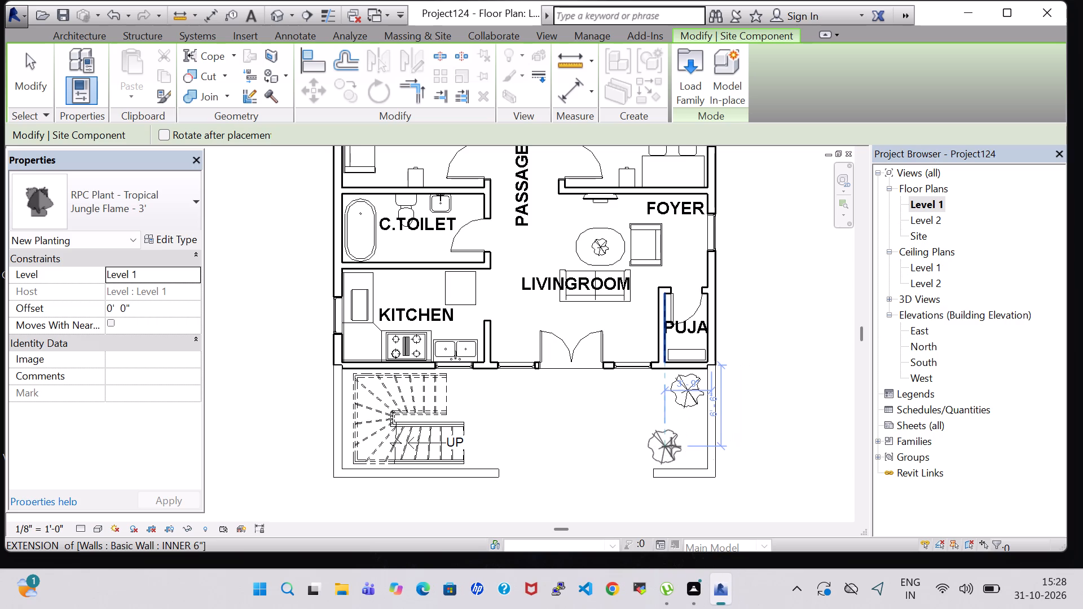
{"action": "left_click", "coordinate": [671, 447]}
{"action": "left_click", "coordinate": [629, 397]}
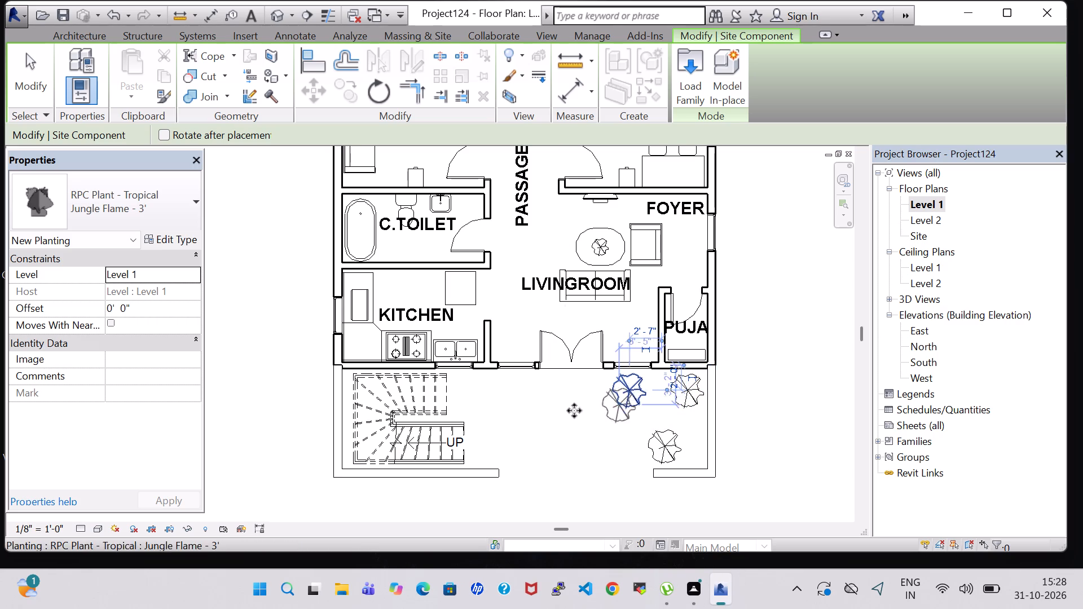
{"action": "left_click", "coordinate": [505, 394]}
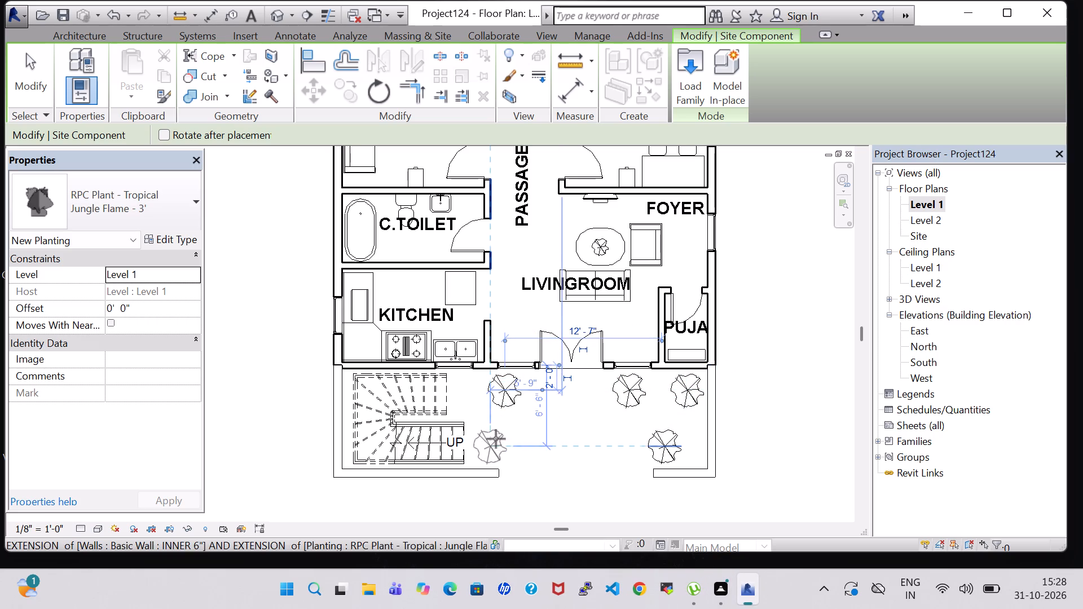
{"action": "left_click", "coordinate": [508, 439]}
{"action": "key", "text": "Escape"}
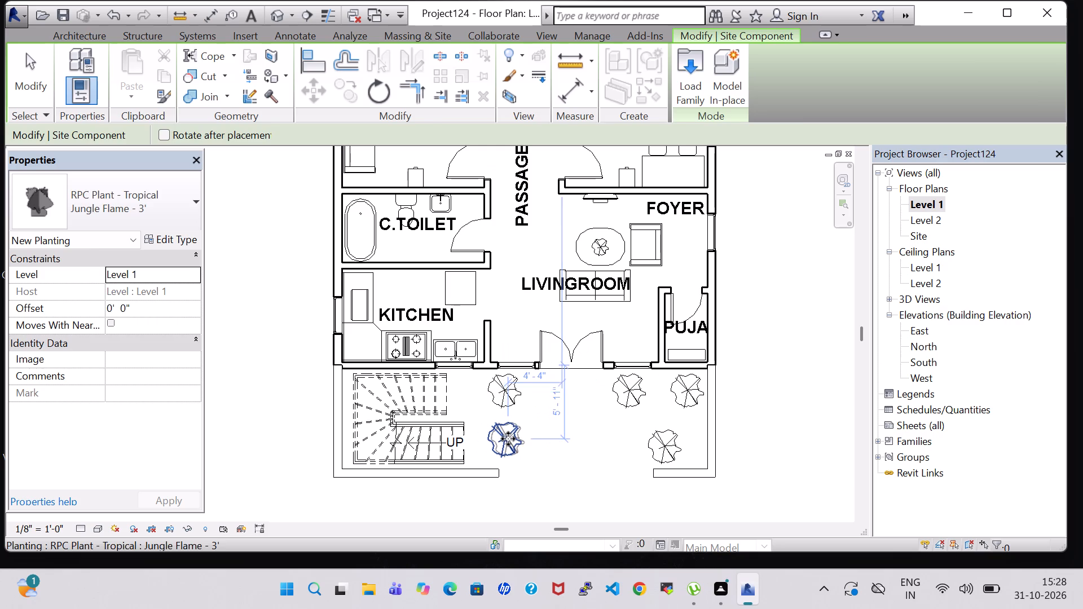
{"action": "key", "text": "Escape"}
Change the plant against the house wall on the kitchen side of the entrance door to Crane Lily - 3'.
{"action": "left_click", "coordinate": [507, 387]}
{"action": "left_click", "coordinate": [126, 191]}
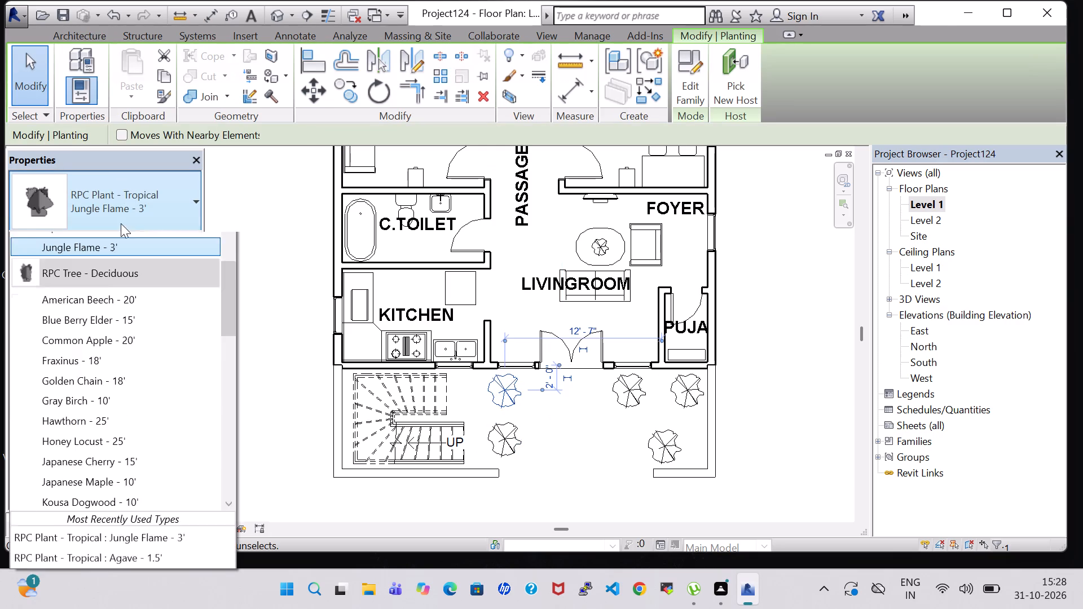
{"action": "scroll", "coordinate": [111, 321], "scroll_direction": "up", "scroll_amount": 2}
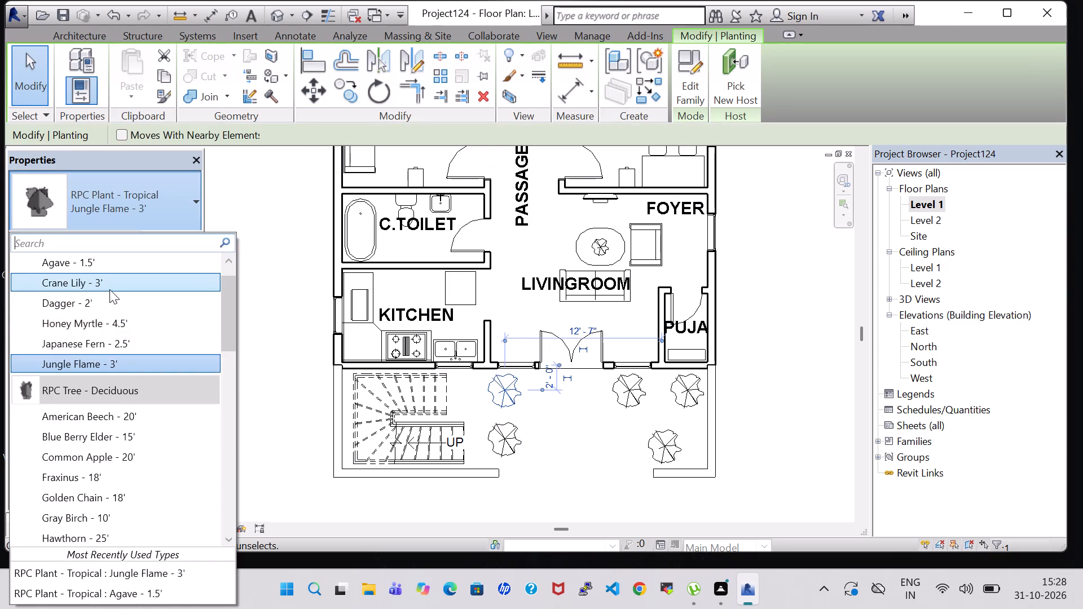
{"action": "left_click", "coordinate": [109, 285]}
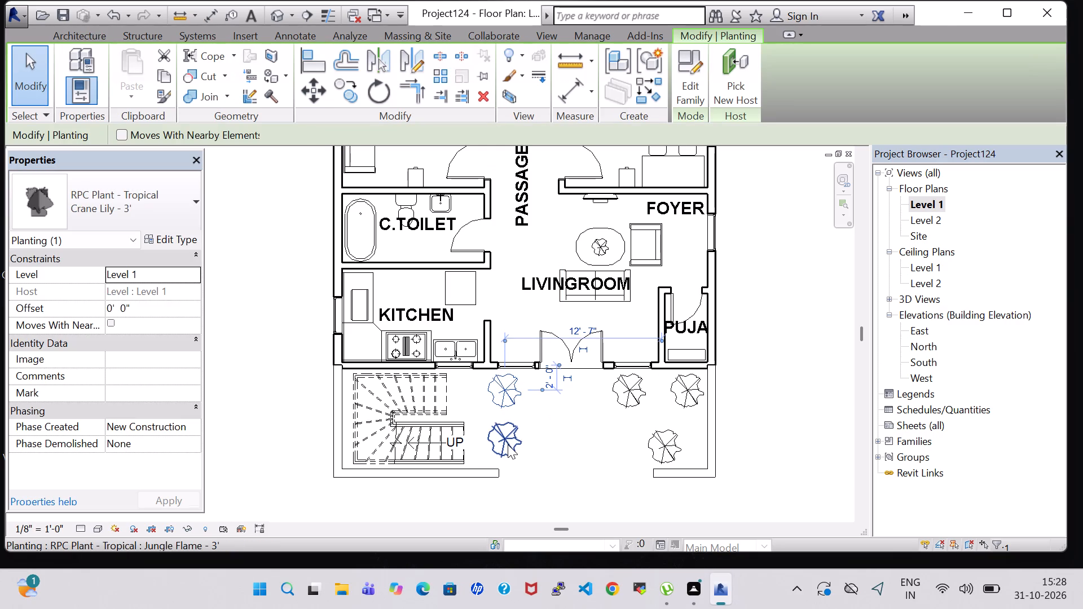
Nudge the Jungle Flame beside the stair toward the stair, and the kitchen-side Crane Lily toward the entrance door.
{"action": "left_click", "coordinate": [508, 444]}
{"action": "key", "text": "Left"}
{"action": "key", "text": "Left"}
{"action": "key", "text": "Left"}
{"action": "key", "text": "Left"}
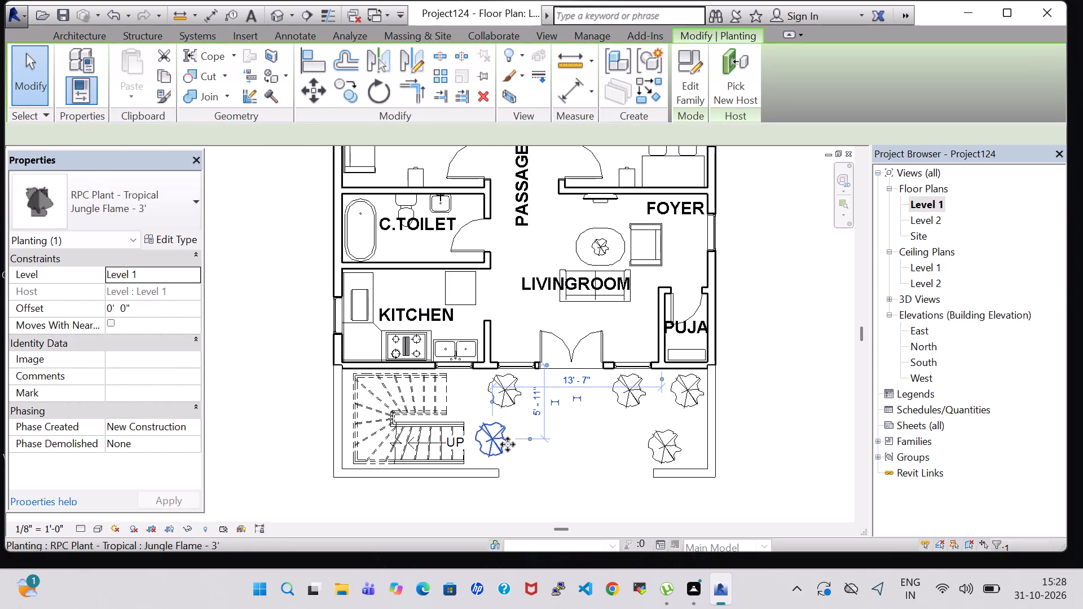
{"action": "left_click", "coordinate": [512, 392]}
{"action": "key", "text": "Right"}
{"action": "key", "text": "Right"}
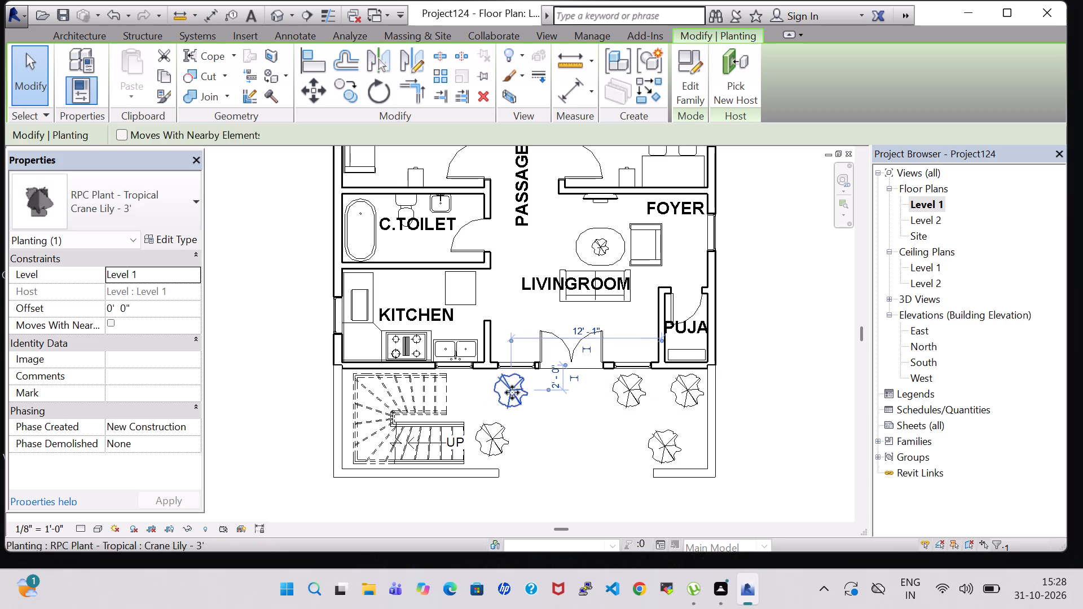
{"action": "key", "text": "Right"}
{"action": "key", "text": "Right"}
{"action": "left_click", "coordinate": [544, 434]}
Change the plant just outside the puja room to Crane Lily - 3'.
{"action": "left_click", "coordinate": [627, 389]}
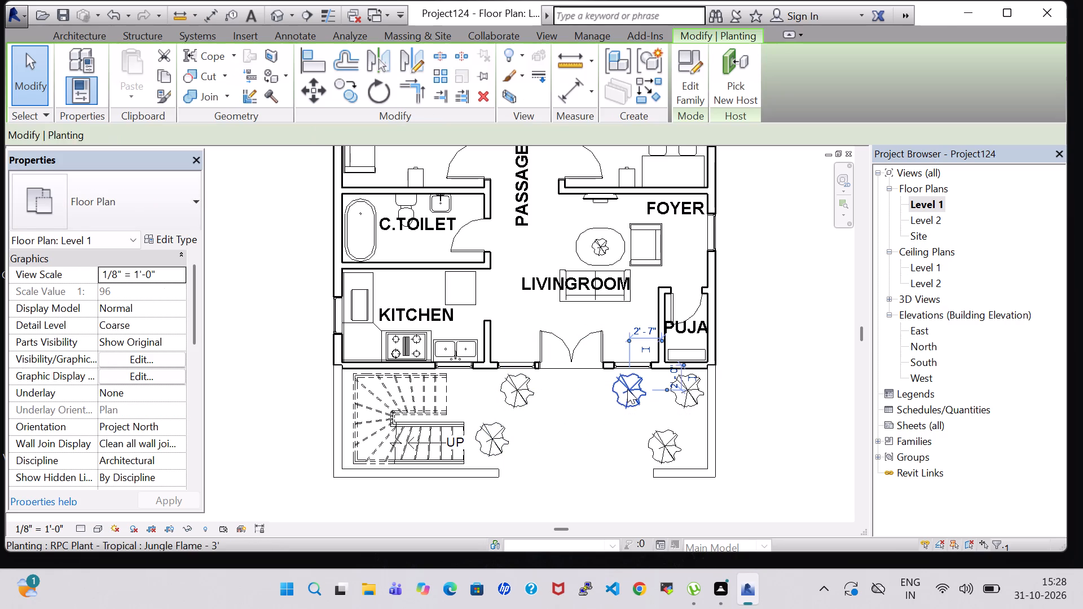
{"action": "left_click", "coordinate": [691, 391]}
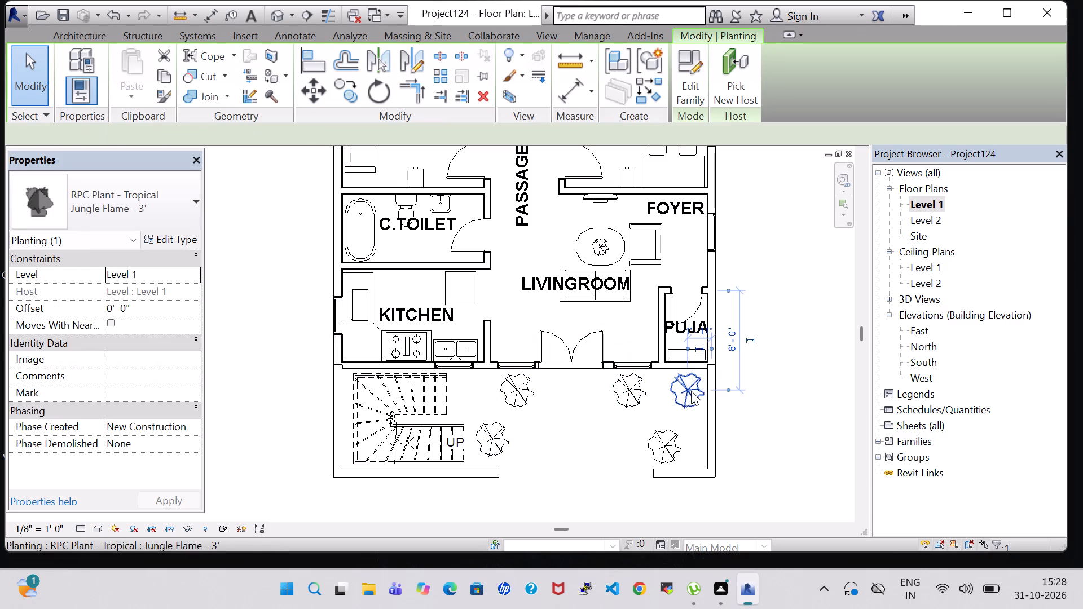
{"action": "left_click", "coordinate": [146, 196]}
{"action": "scroll", "coordinate": [116, 314], "scroll_direction": "up", "scroll_amount": 1}
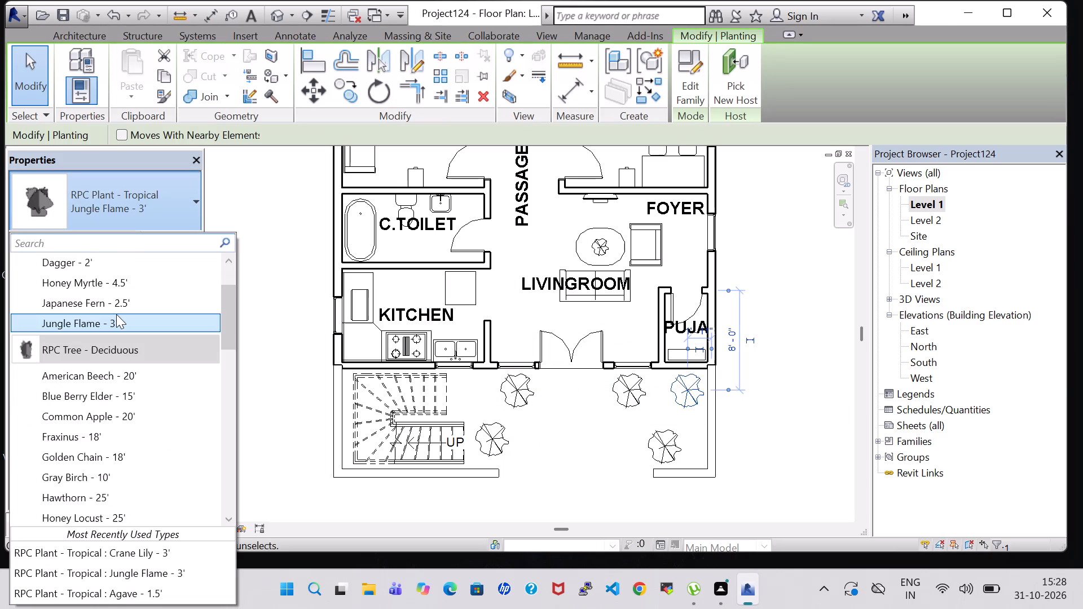
{"action": "scroll", "coordinate": [116, 311], "scroll_direction": "up", "scroll_amount": 2}
{"action": "left_click", "coordinate": [116, 311]}
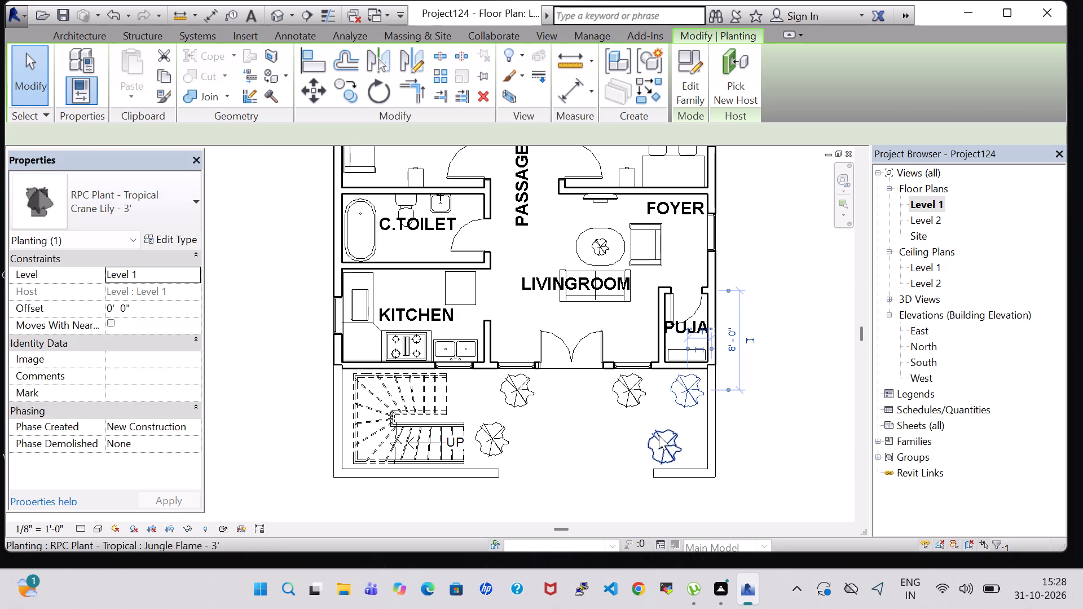
Nudge the plant by the puja-side front yard wall slightly toward the house and check the yard planting in the 3D model.
{"action": "left_click", "coordinate": [659, 435]}
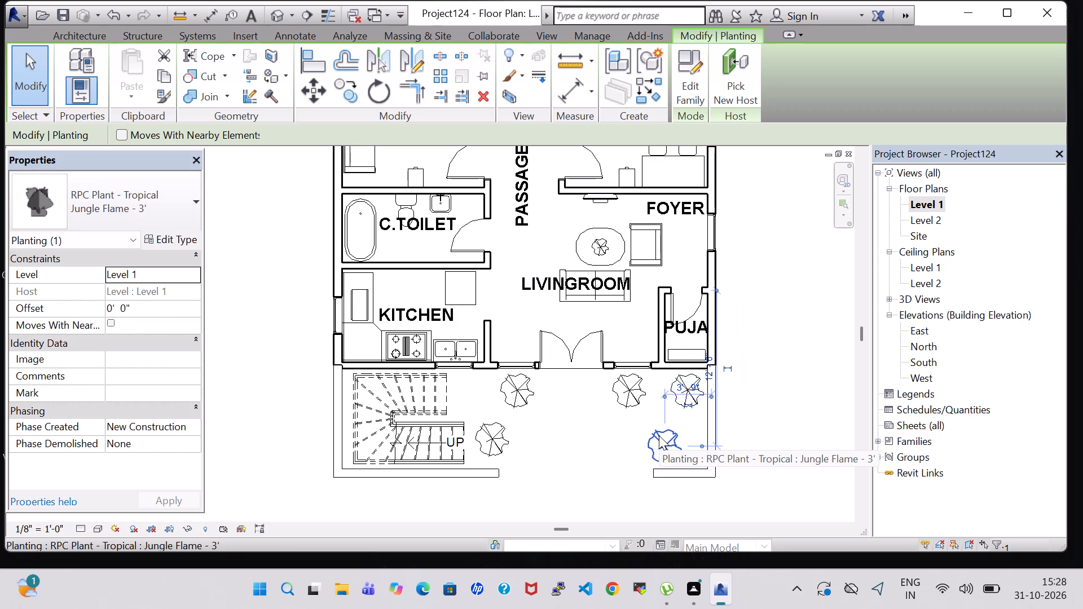
{"action": "key", "text": "Up"}
{"action": "left_click", "coordinate": [783, 303]}
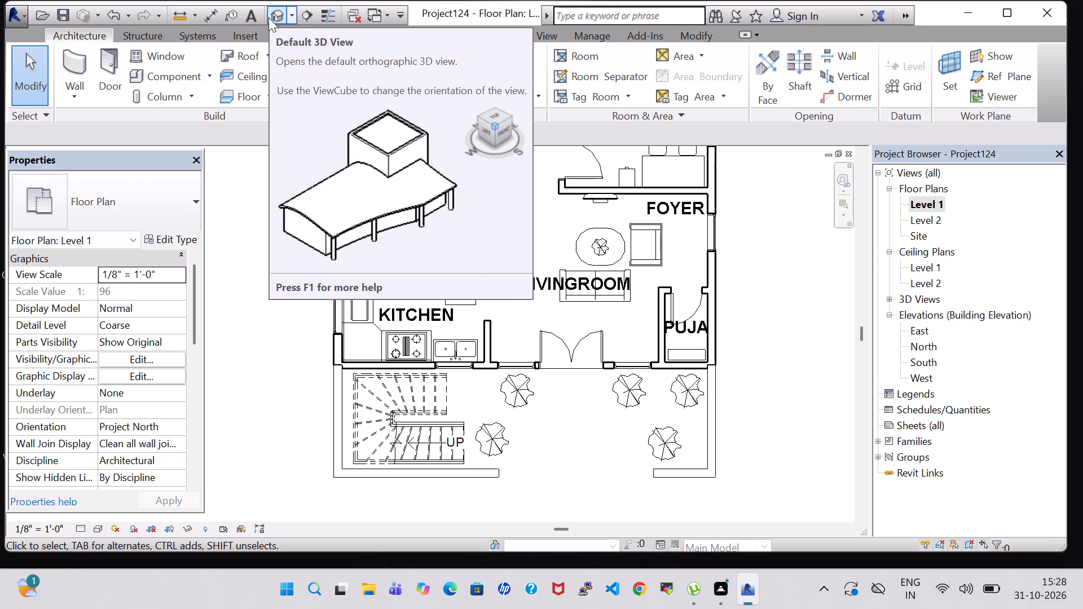
{"action": "left_click", "coordinate": [268, 17]}
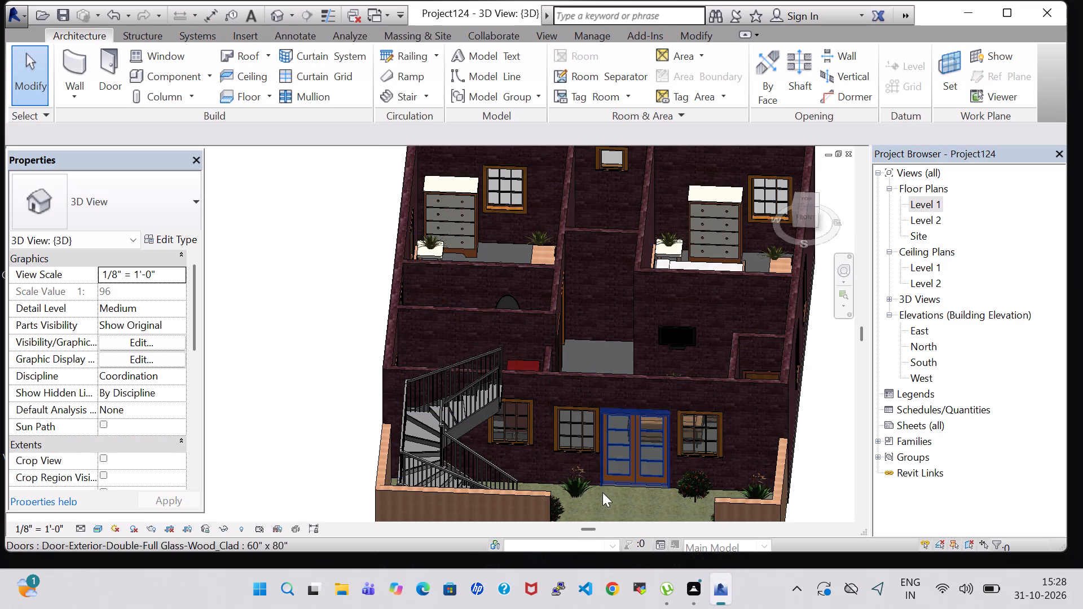
{"action": "middle_click_drag", "start_coordinate": [623, 495], "coordinate": [630, 423], "text": "shift"}
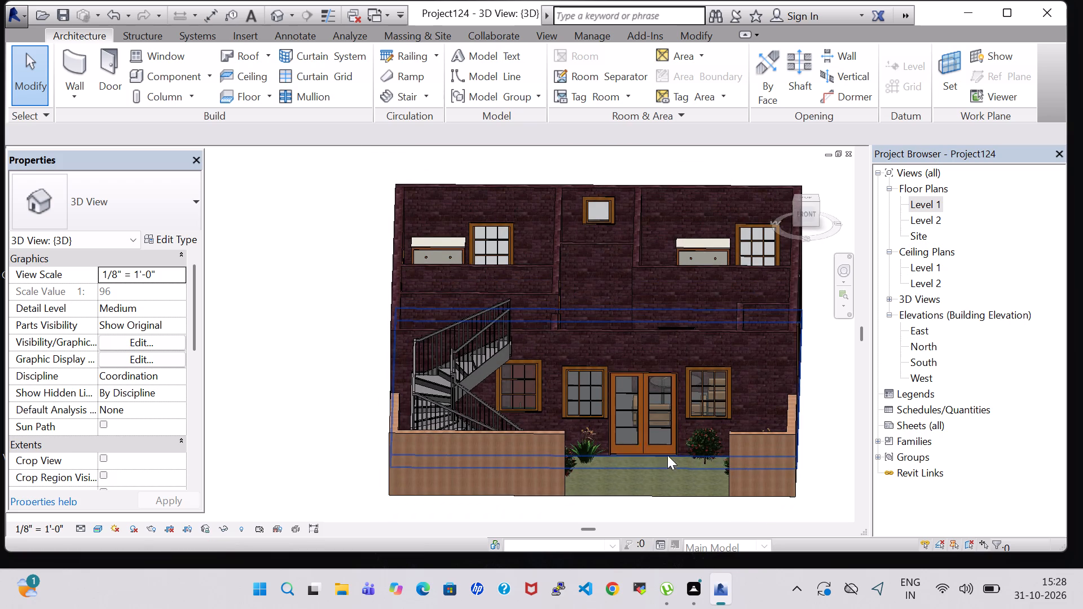
{"action": "middle_click_drag", "start_coordinate": [646, 412], "coordinate": [646, 451], "text": "shift"}
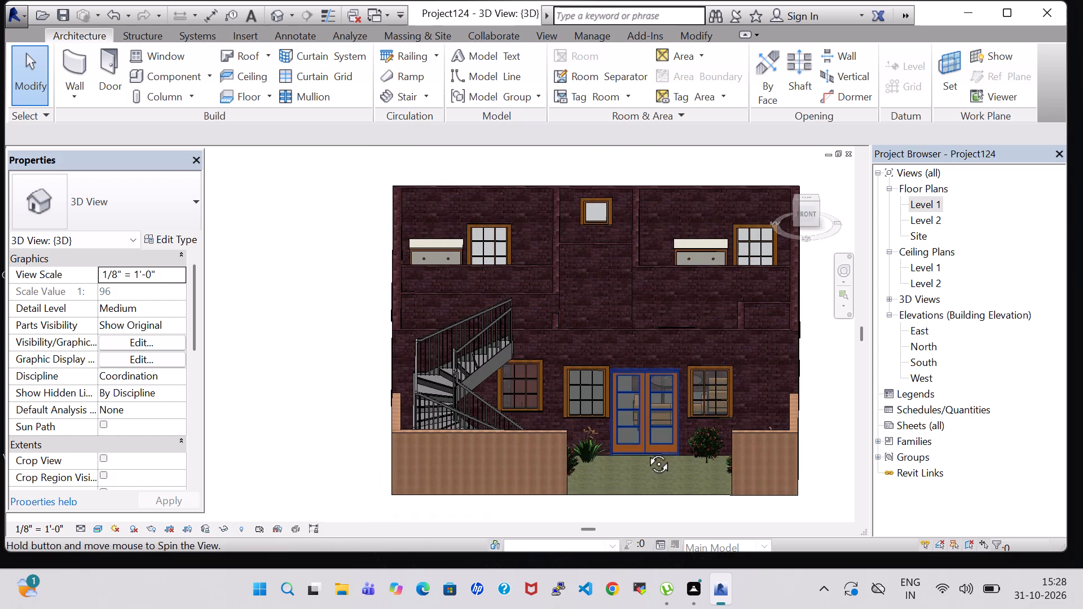
{"action": "middle_click_drag", "start_coordinate": [646, 451], "coordinate": [648, 470], "text": "shift"}
{"action": "middle_click_drag", "start_coordinate": [637, 430], "coordinate": [631, 478], "text": "shift"}
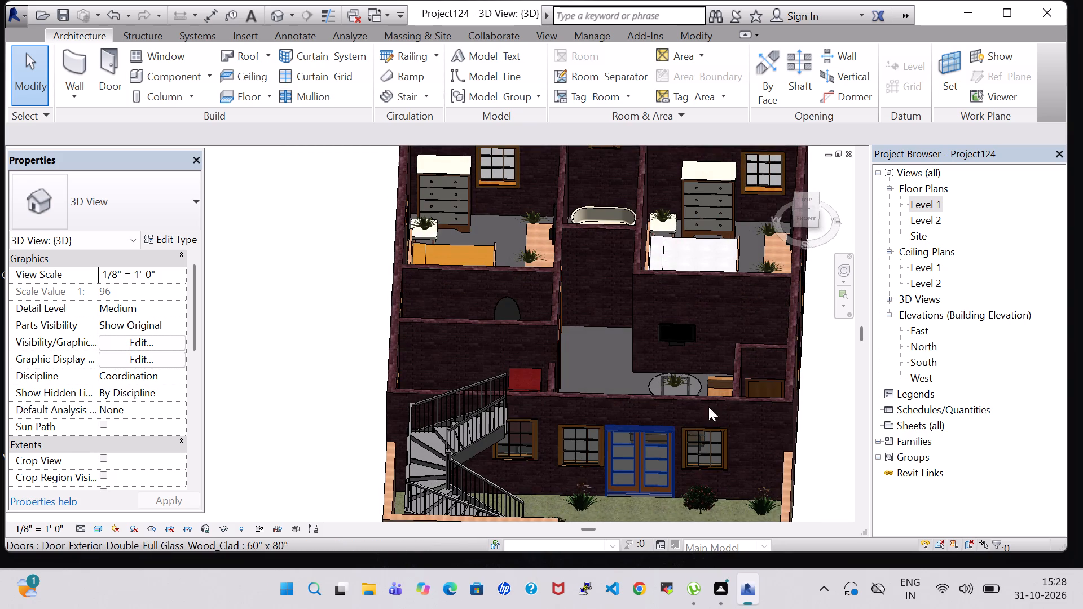
From the Level 1 plan, start a Level 2 footprint roof with no defined slope and draw its 30'-8" rear edge along the bedrooms' outer wall.
{"action": "double_click", "coordinate": [927, 204]}
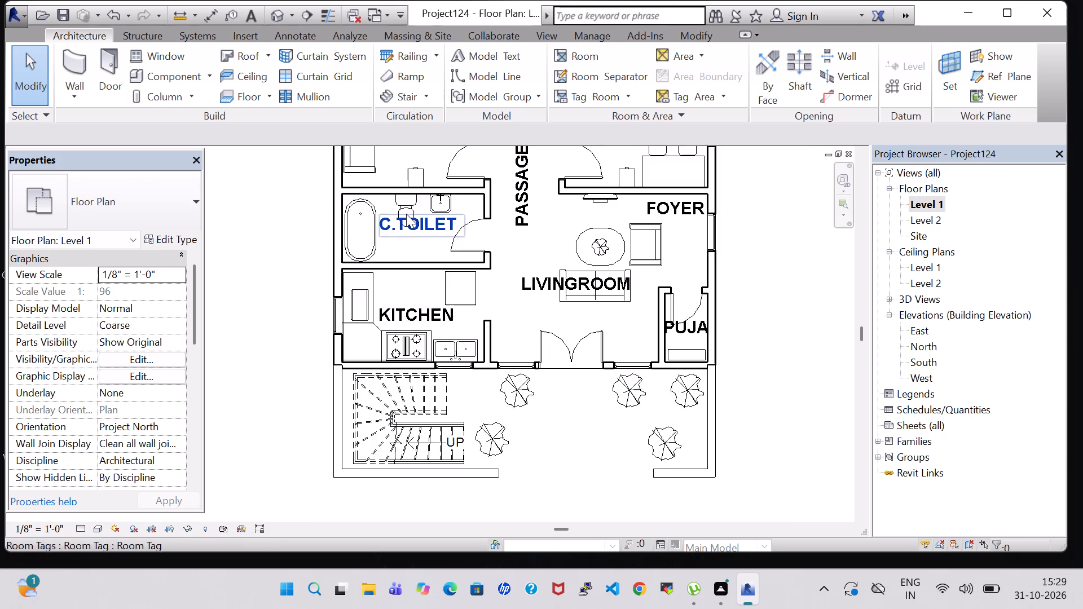
{"action": "scroll", "coordinate": [381, 252], "scroll_direction": "down", "scroll_amount": 3}
{"action": "left_click", "coordinate": [240, 98]}
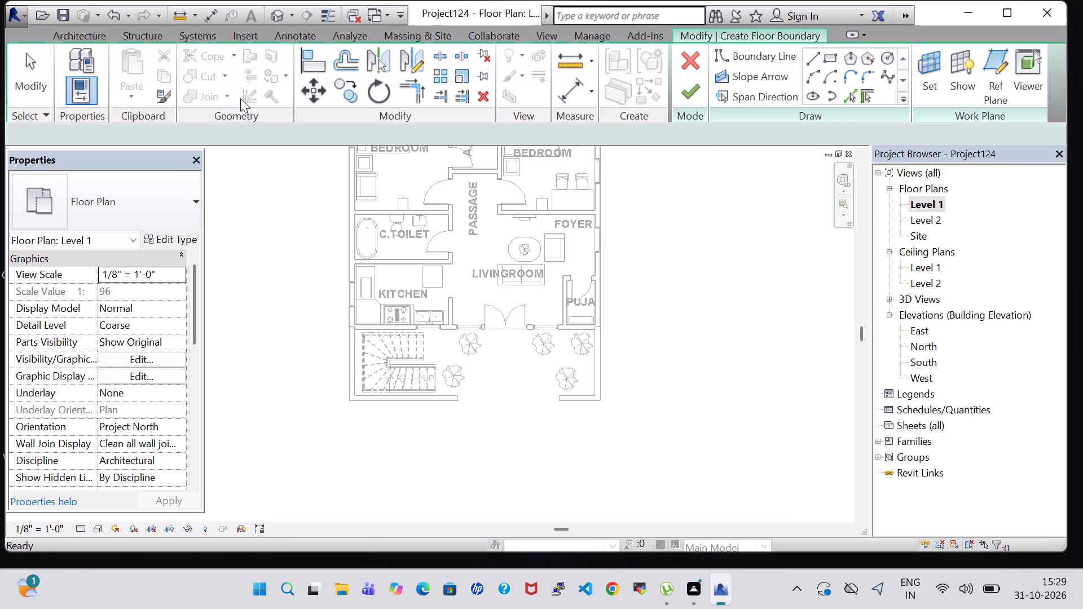
{"action": "left_click", "coordinate": [692, 58]}
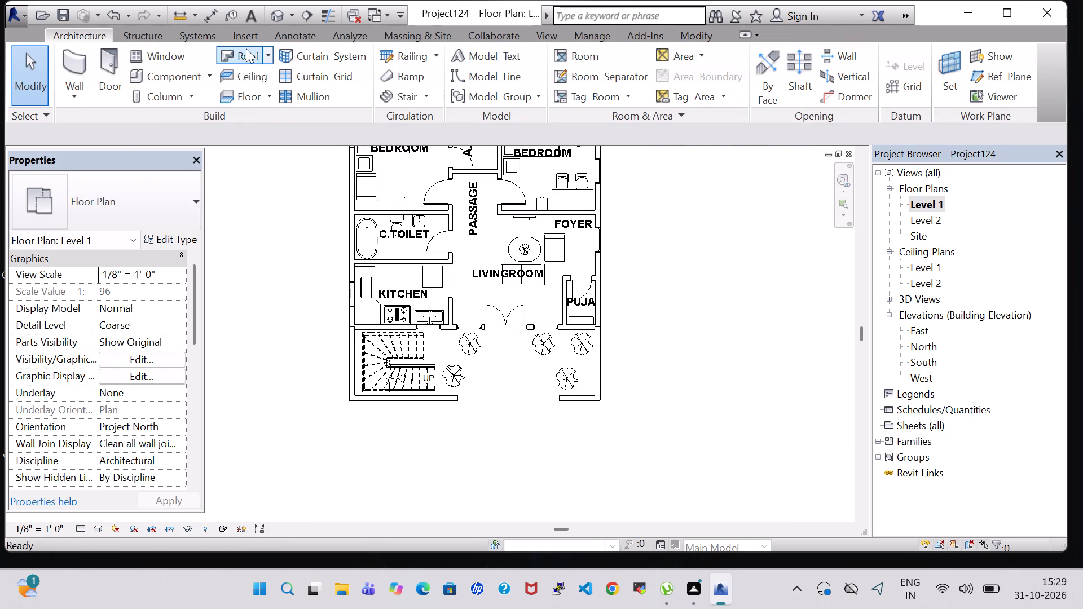
{"action": "left_click", "coordinate": [246, 48]}
{"action": "left_click", "coordinate": [539, 326]}
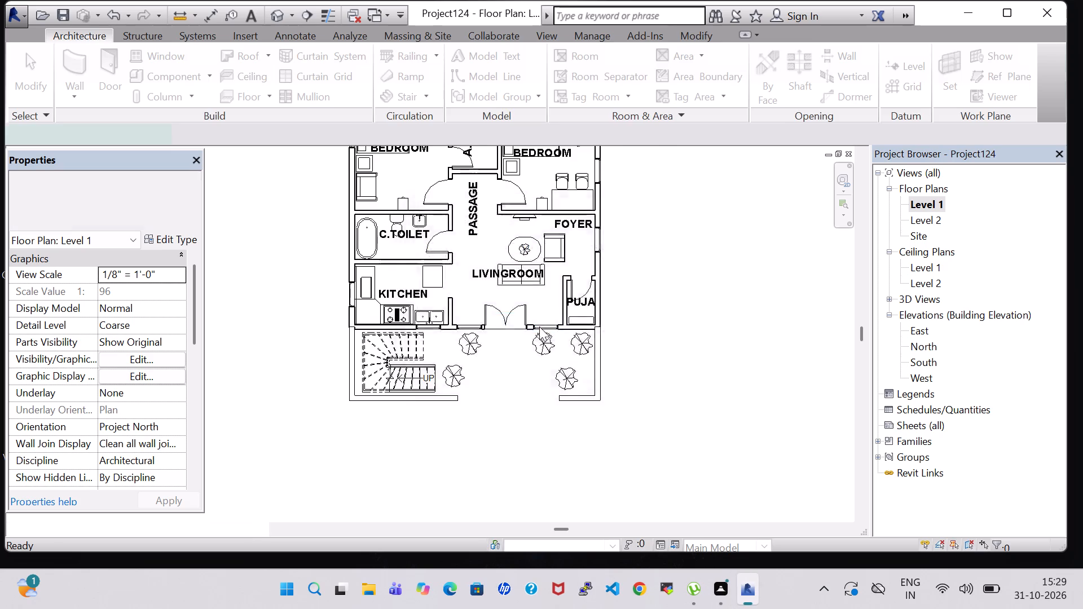
{"action": "left_click", "coordinate": [14, 134]}
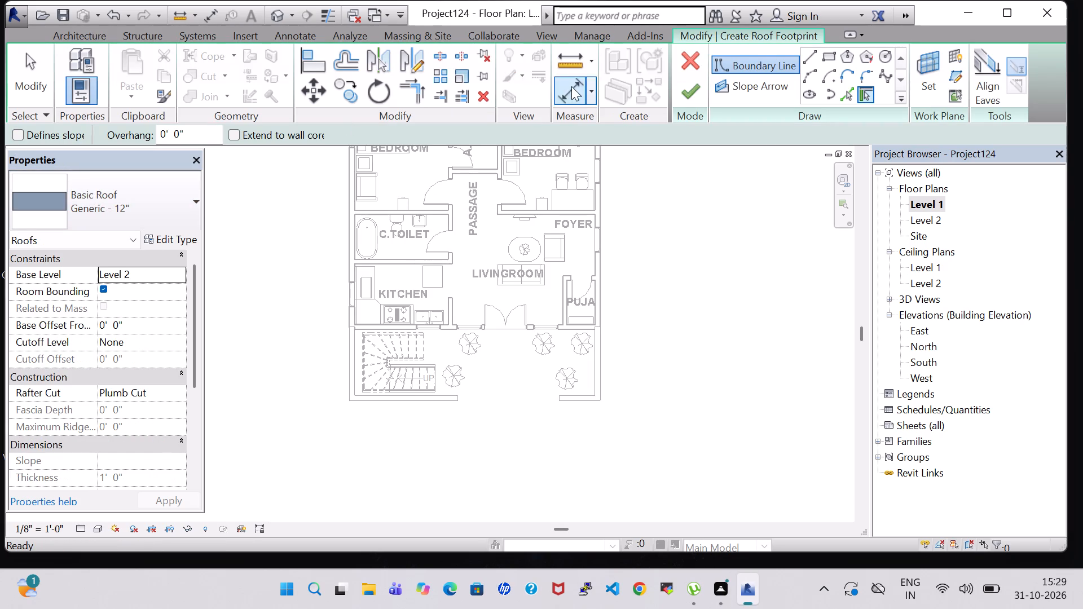
{"action": "left_click", "coordinate": [812, 59]}
{"action": "middle_click_drag", "start_coordinate": [671, 268], "coordinate": [739, 474]}
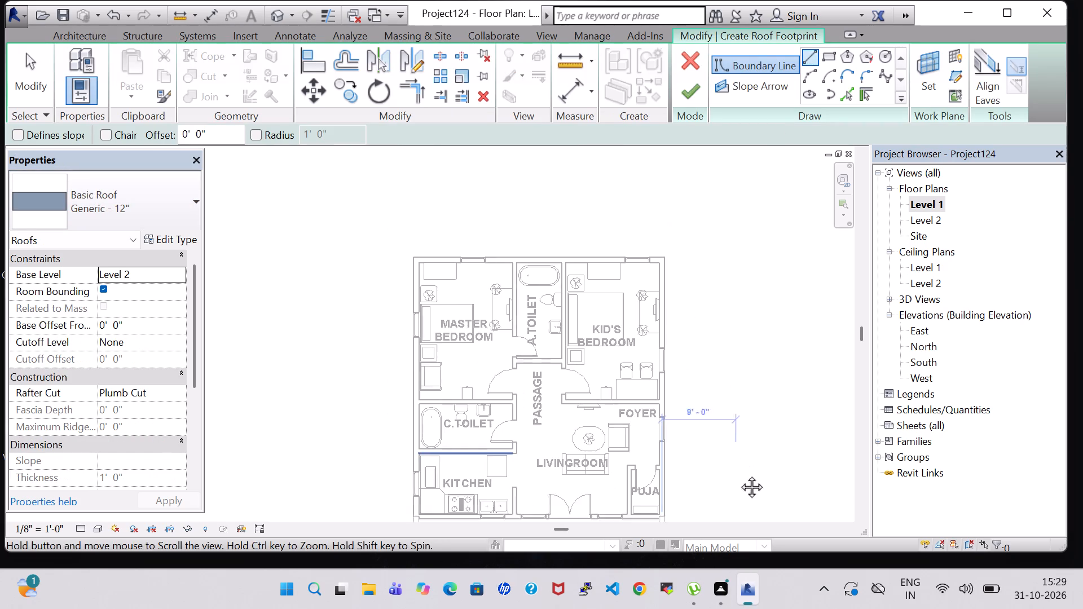
{"action": "middle_click_drag", "start_coordinate": [739, 474], "coordinate": [739, 479]}
{"action": "scroll", "coordinate": [428, 295], "scroll_direction": "up", "scroll_amount": 6}
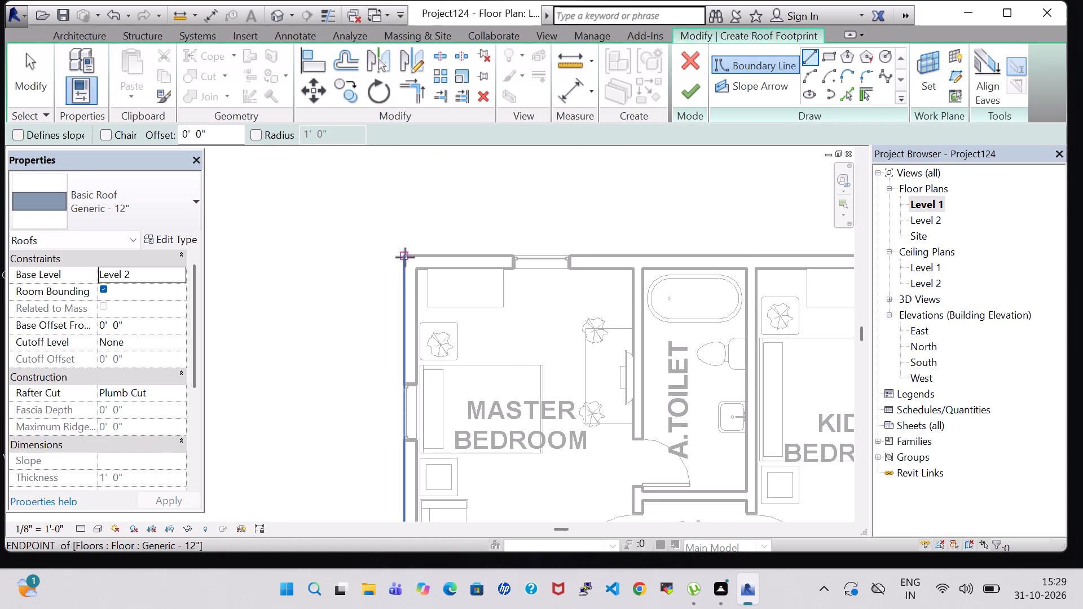
{"action": "left_click", "coordinate": [405, 257]}
{"action": "middle_click_drag", "start_coordinate": [689, 251], "coordinate": [391, 261]}
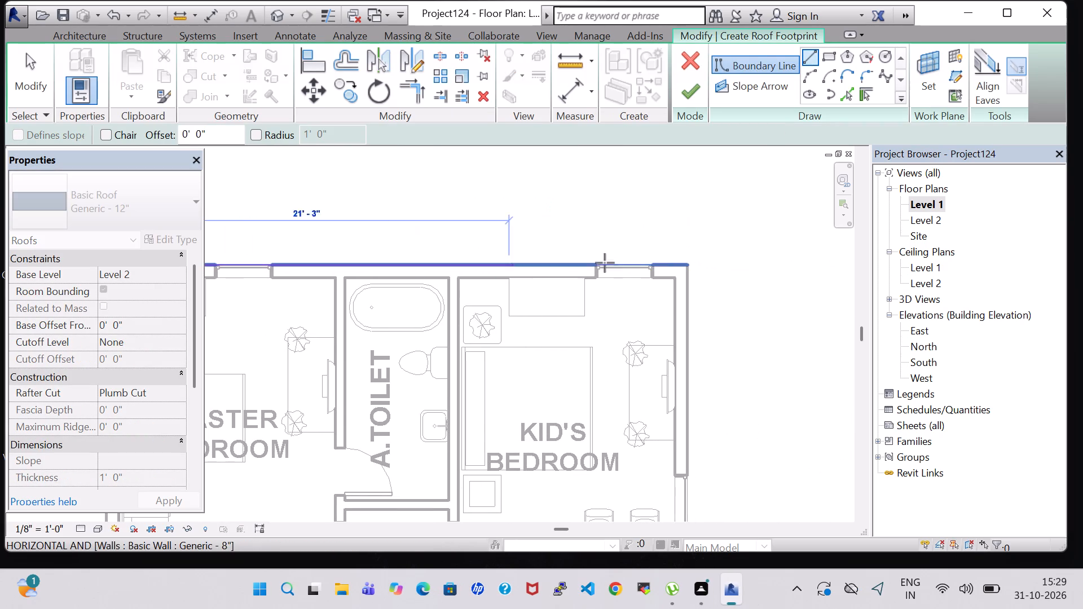
{"action": "left_click", "coordinate": [688, 263]}
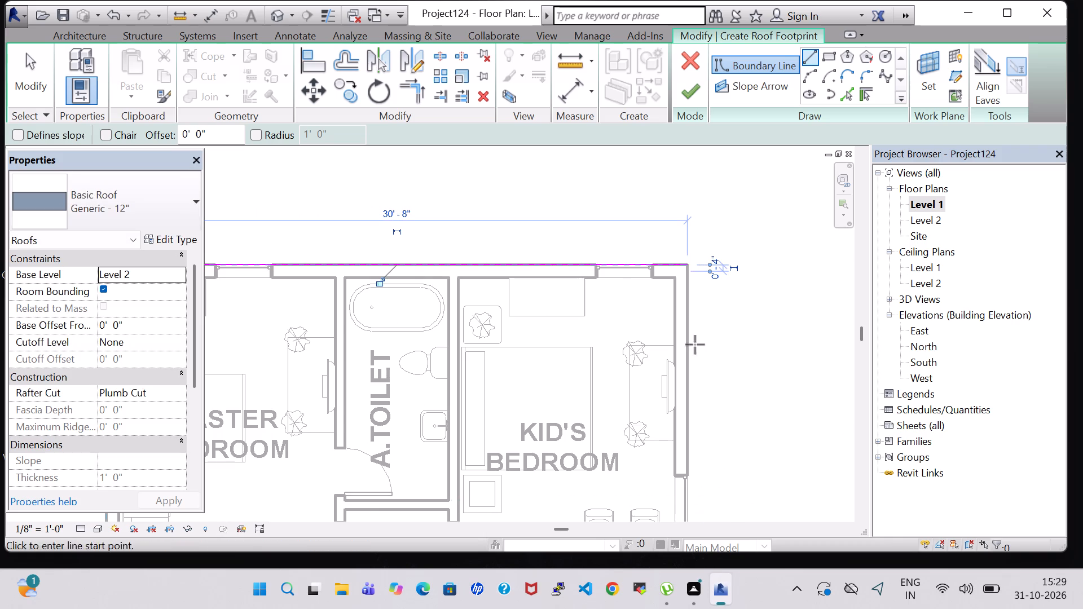
Draw the remaining three roof boundary edges along the outer side walls and the 30'-8" front yard wall line, closing the rectangle.
{"action": "left_click", "coordinate": [689, 267]}
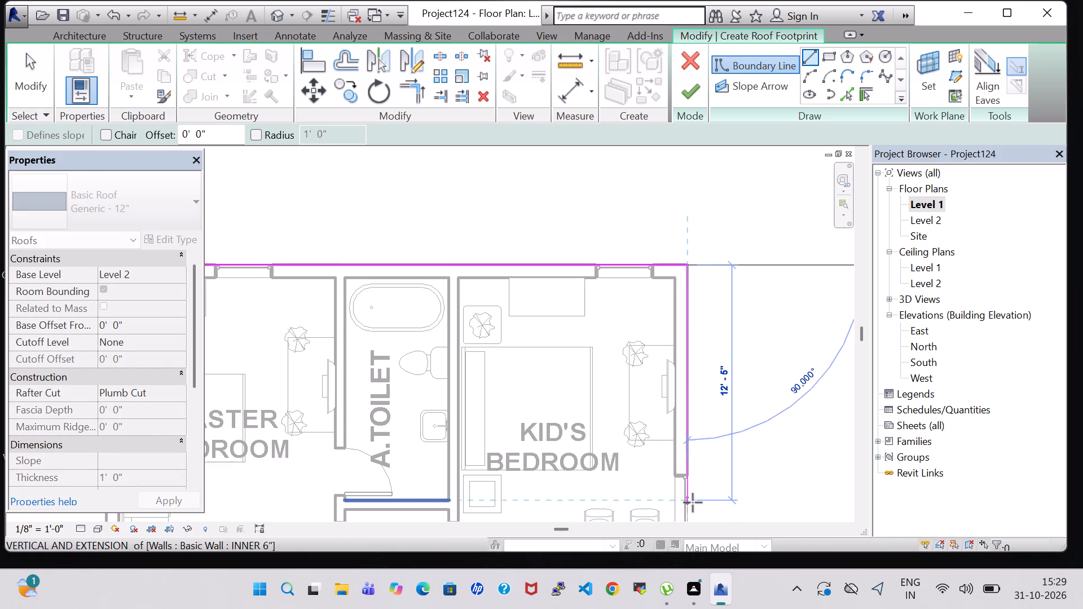
{"action": "middle_click_drag", "start_coordinate": [687, 510], "coordinate": [689, 166]}
{"action": "middle_click_drag", "start_coordinate": [689, 426], "coordinate": [704, 348]}
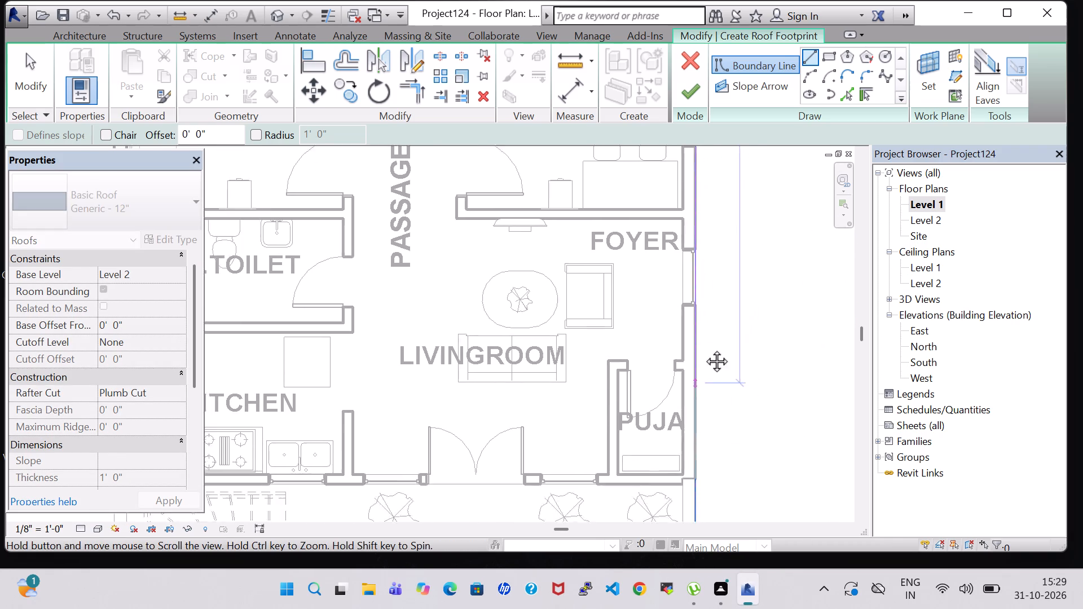
{"action": "middle_click_drag", "start_coordinate": [704, 348], "coordinate": [690, 208]}
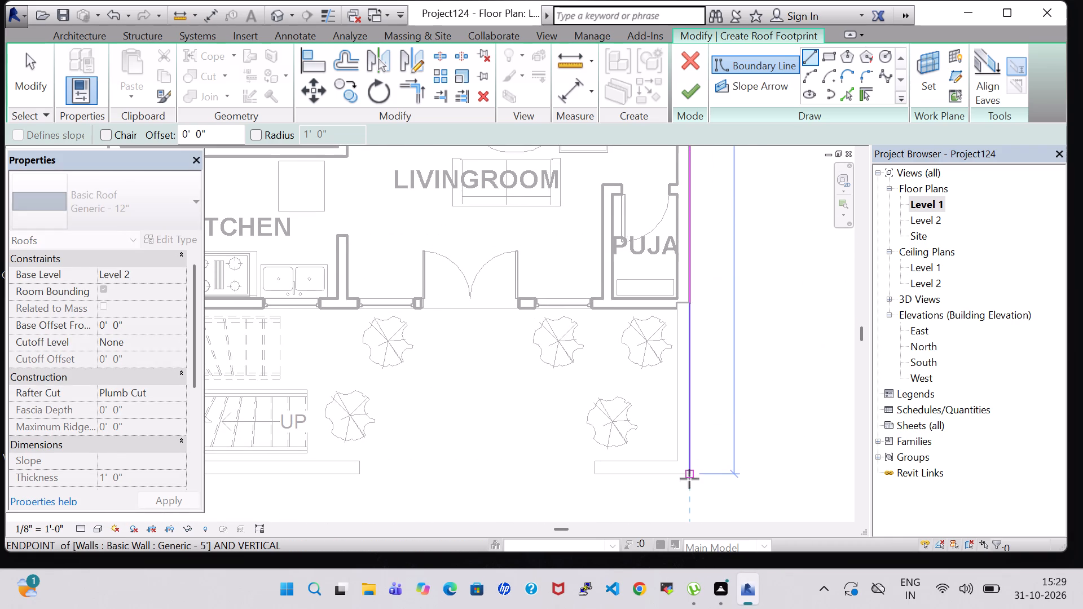
{"action": "left_click", "coordinate": [689, 475]}
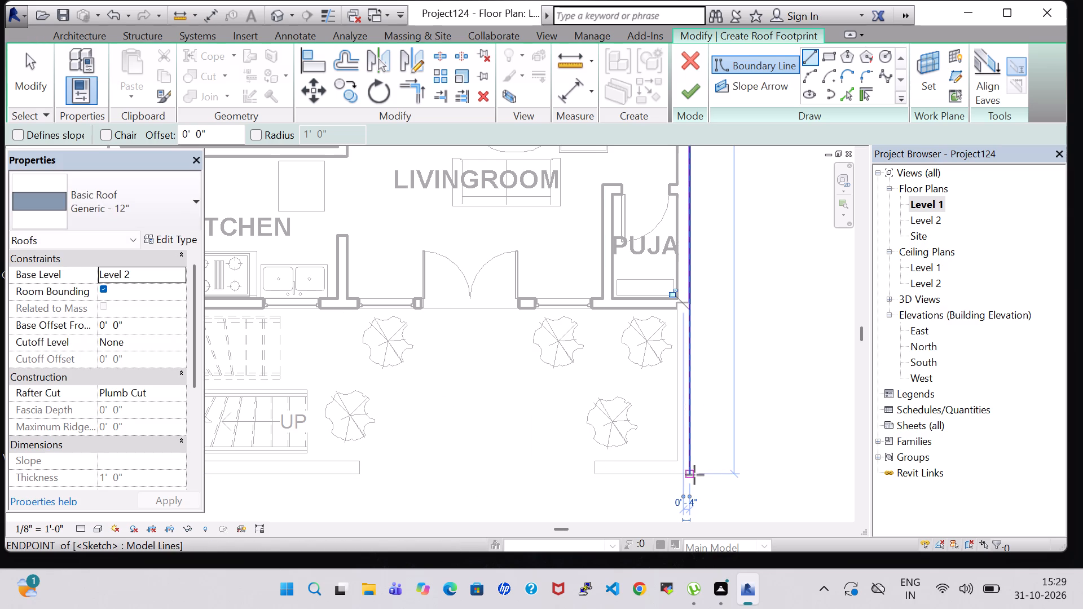
{"action": "left_click", "coordinate": [690, 475]}
{"action": "middle_click_drag", "start_coordinate": [367, 477], "coordinate": [636, 466]}
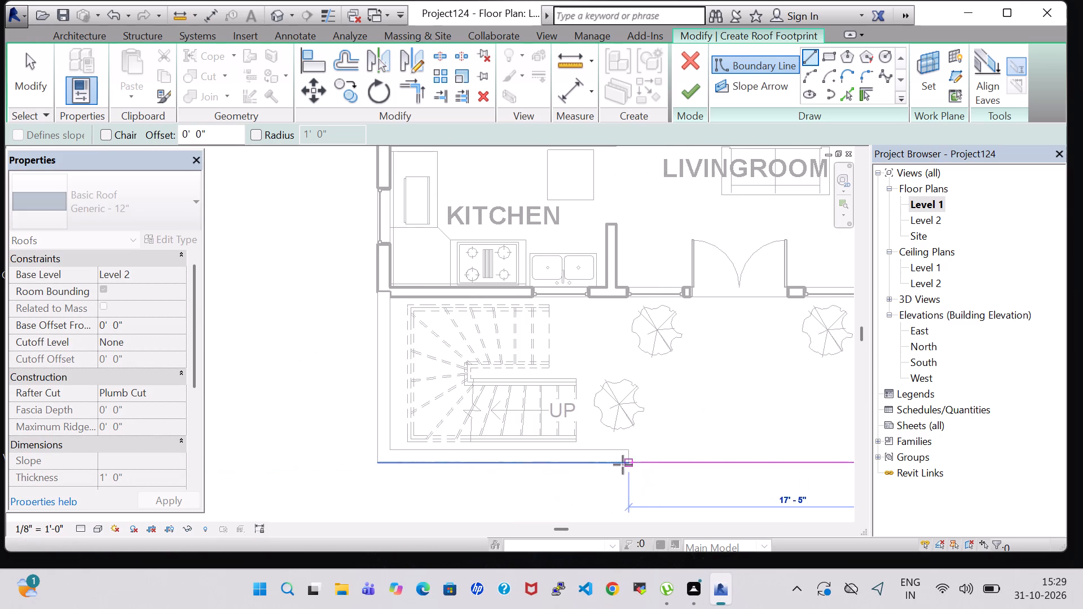
{"action": "left_click", "coordinate": [377, 465]}
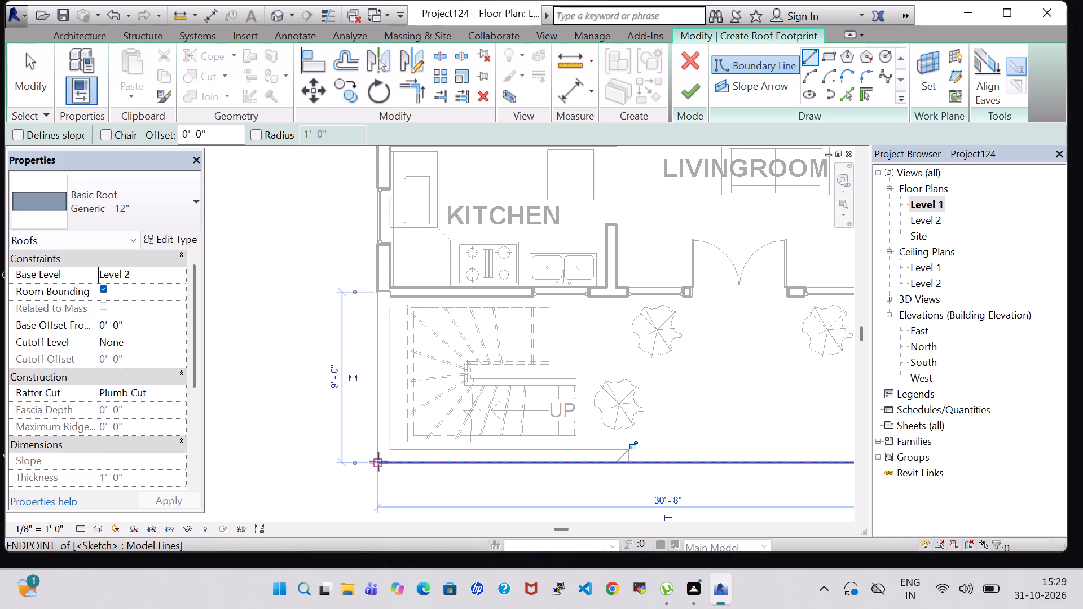
{"action": "left_click", "coordinate": [377, 462]}
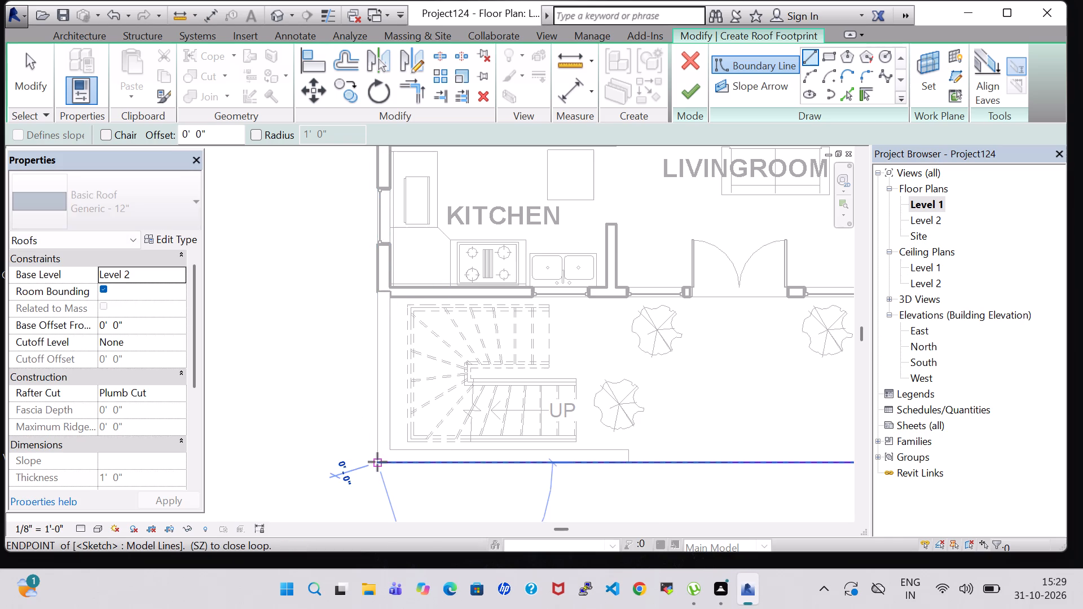
{"action": "middle_click_drag", "start_coordinate": [375, 204], "coordinate": [386, 478]}
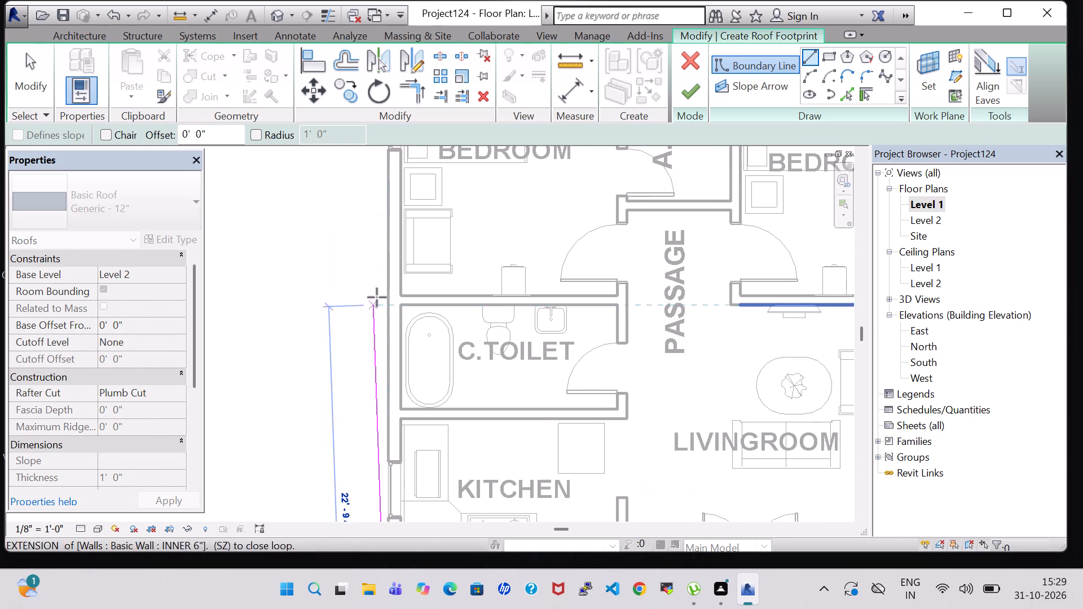
{"action": "middle_click_drag", "start_coordinate": [391, 209], "coordinate": [391, 474]}
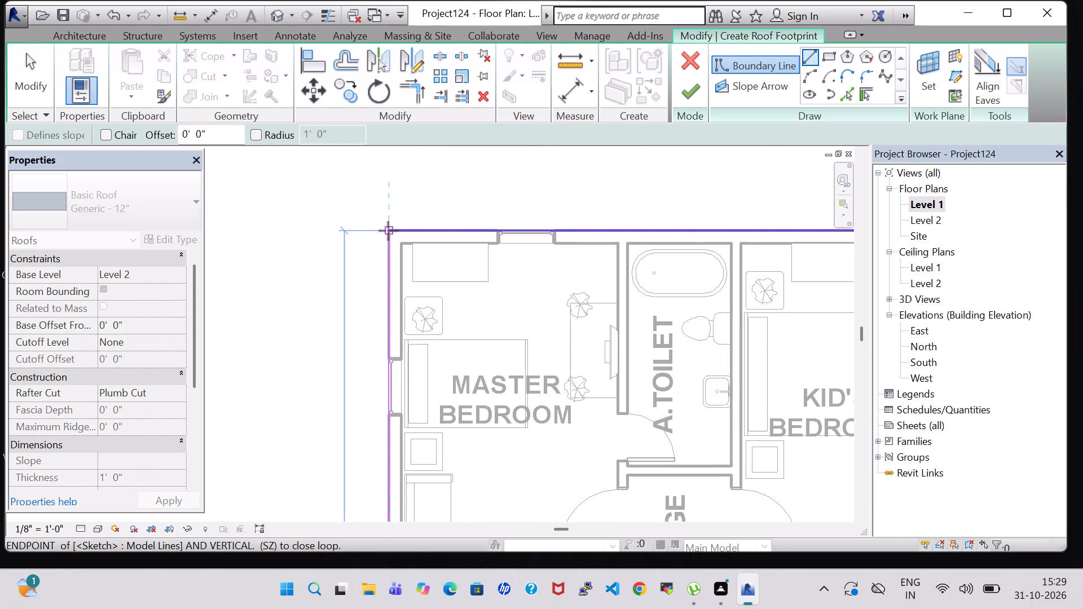
{"action": "left_click", "coordinate": [388, 231]}
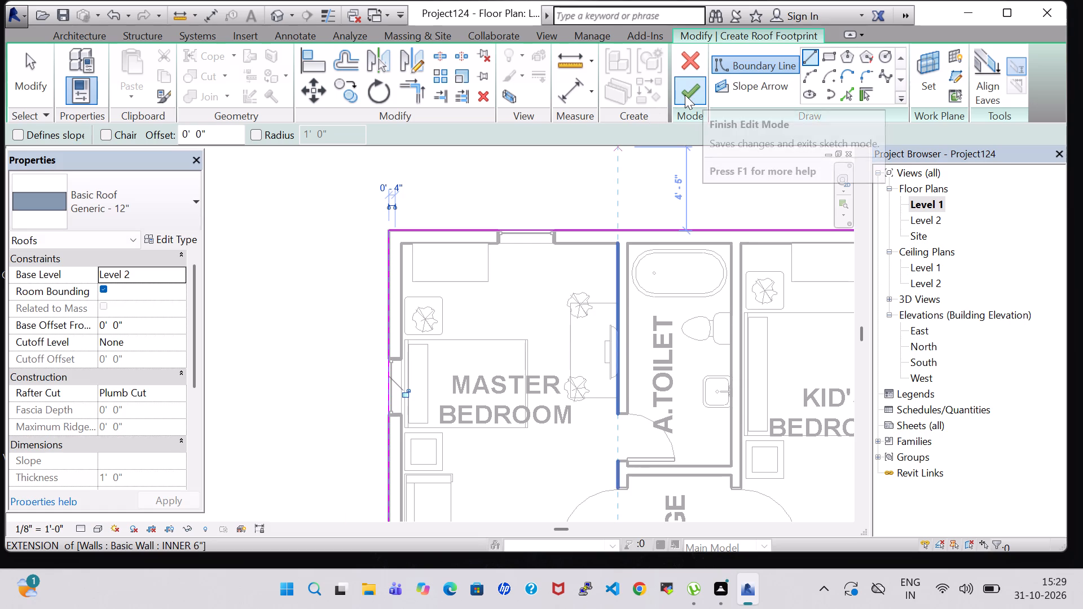
Finish the roof footprint and attach the highlighted walls to the roof.
{"action": "left_click", "coordinate": [685, 95]}
{"action": "left_click", "coordinate": [573, 308]}
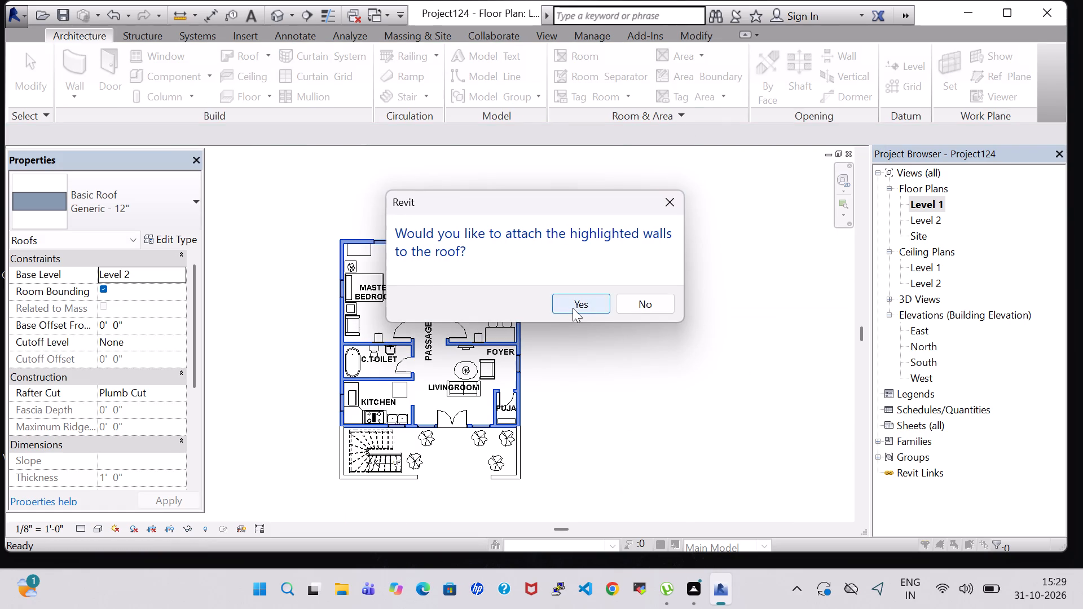
In the 3D view, set the Generic - 12" roof's structure layer material to Brick, Soldier Course.
{"action": "left_click", "coordinate": [274, 17]}
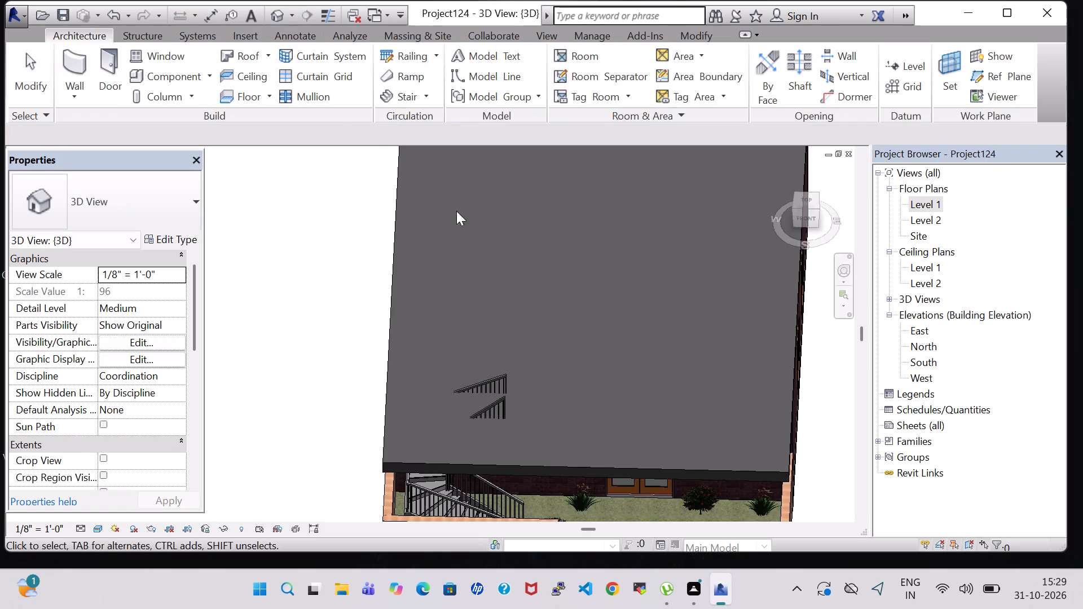
{"action": "left_click", "coordinate": [403, 462]}
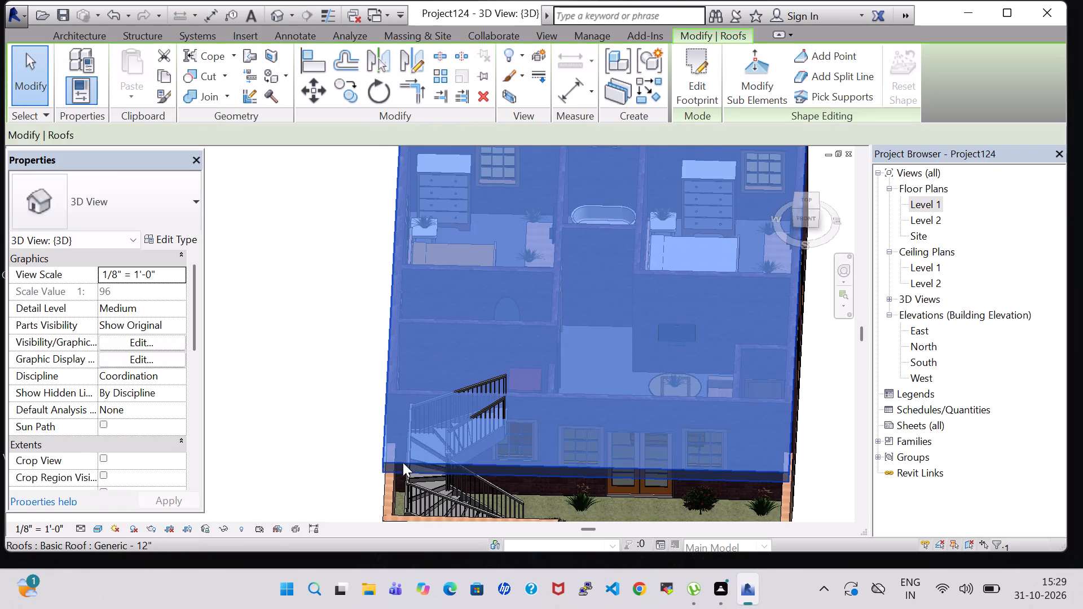
{"action": "left_click", "coordinate": [160, 239]}
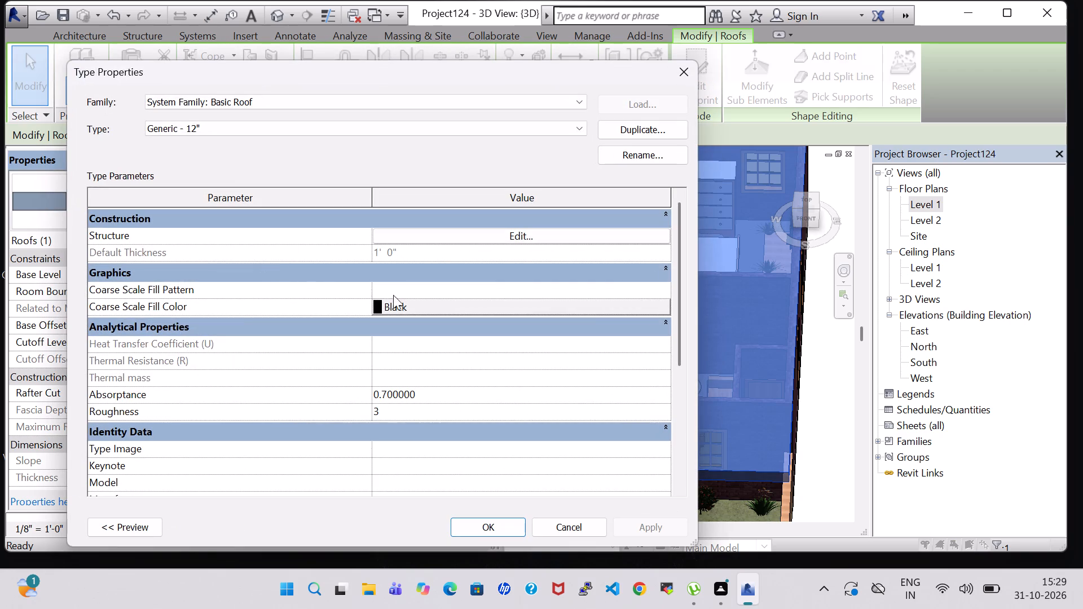
{"action": "left_click", "coordinate": [635, 235]}
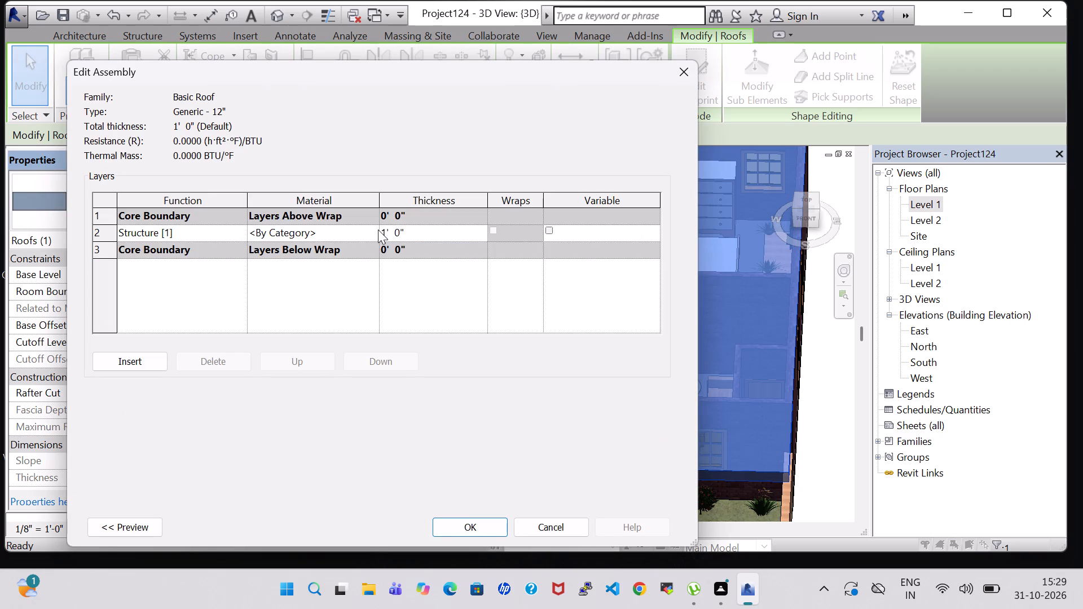
{"action": "left_click", "coordinate": [376, 228]}
{"action": "left_click", "coordinate": [417, 345]}
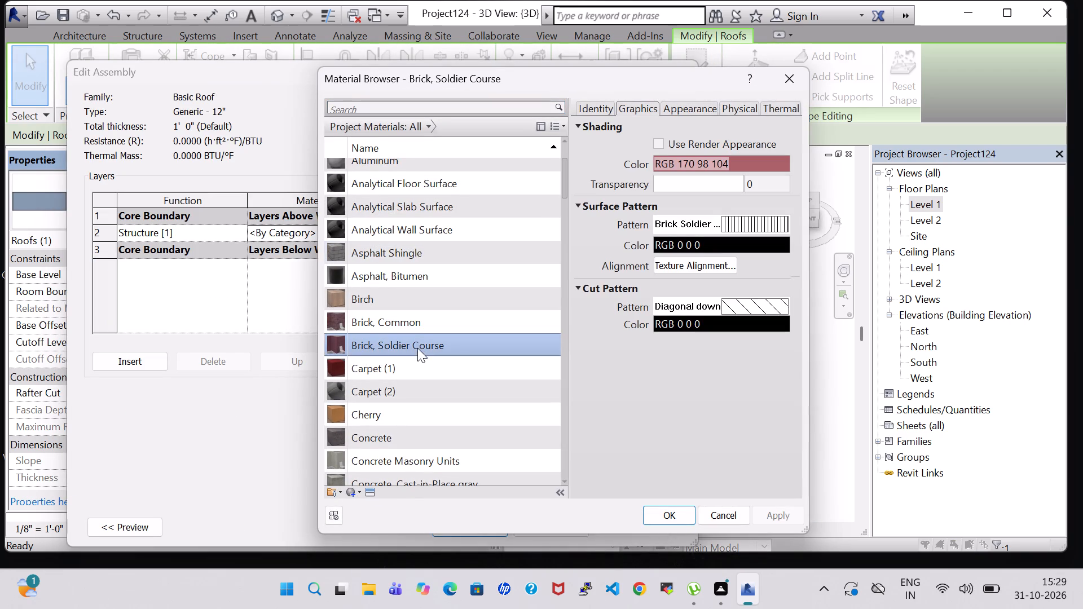
{"action": "left_click", "coordinate": [677, 513]}
{"action": "left_click", "coordinate": [475, 521]}
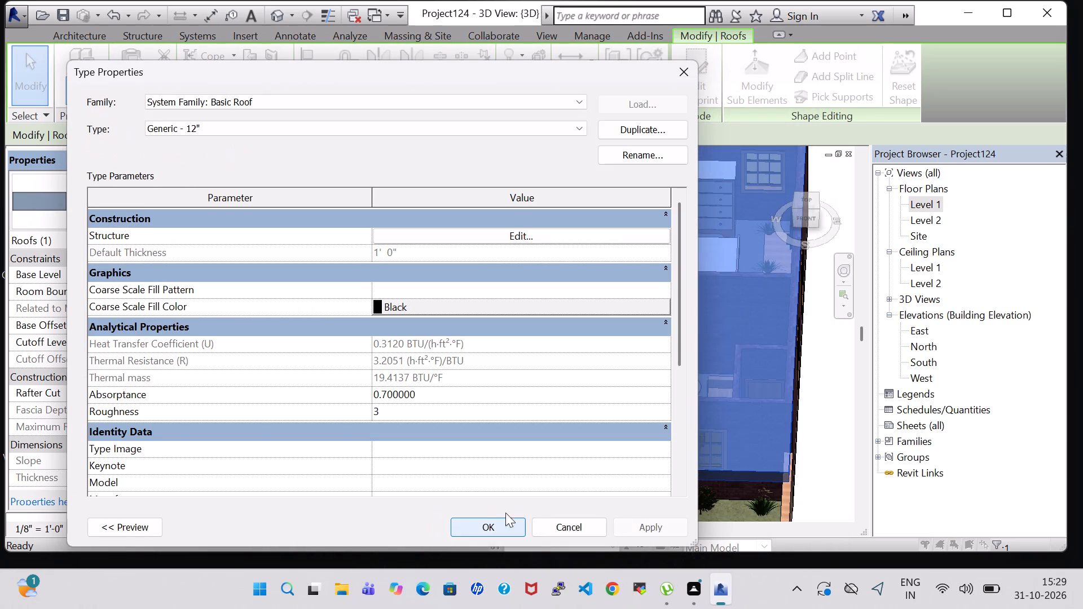
{"action": "left_click", "coordinate": [474, 531]}
{"action": "left_click", "coordinate": [810, 385]}
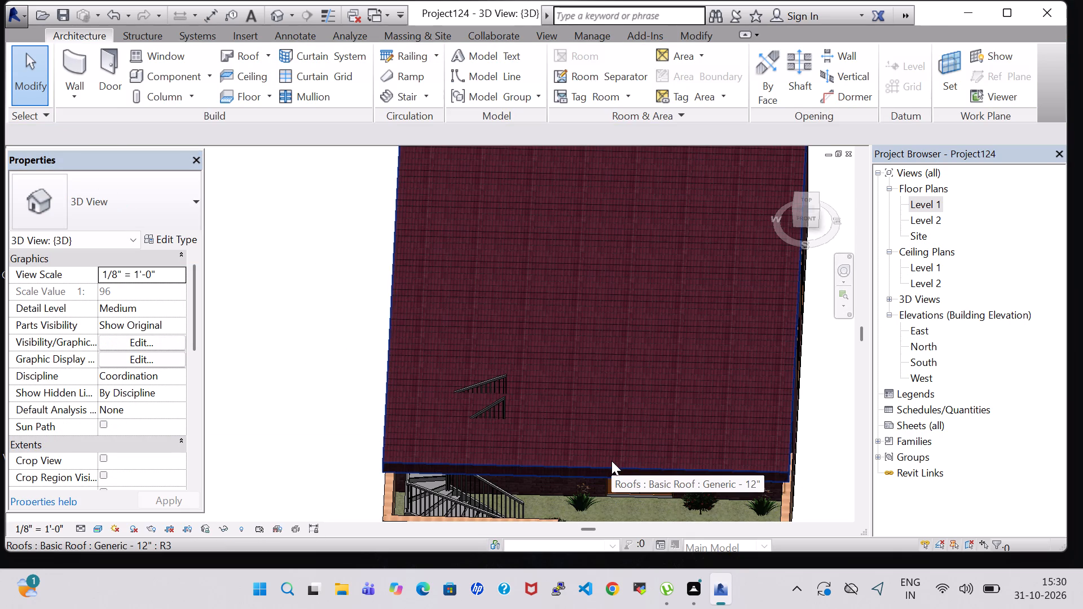
Edit the roof footprint in the Level 1 plan and draw an opening edge about 9'-10" long between kitchen wall and stair.
{"action": "left_click", "coordinate": [611, 461]}
{"action": "left_click", "coordinate": [713, 76]}
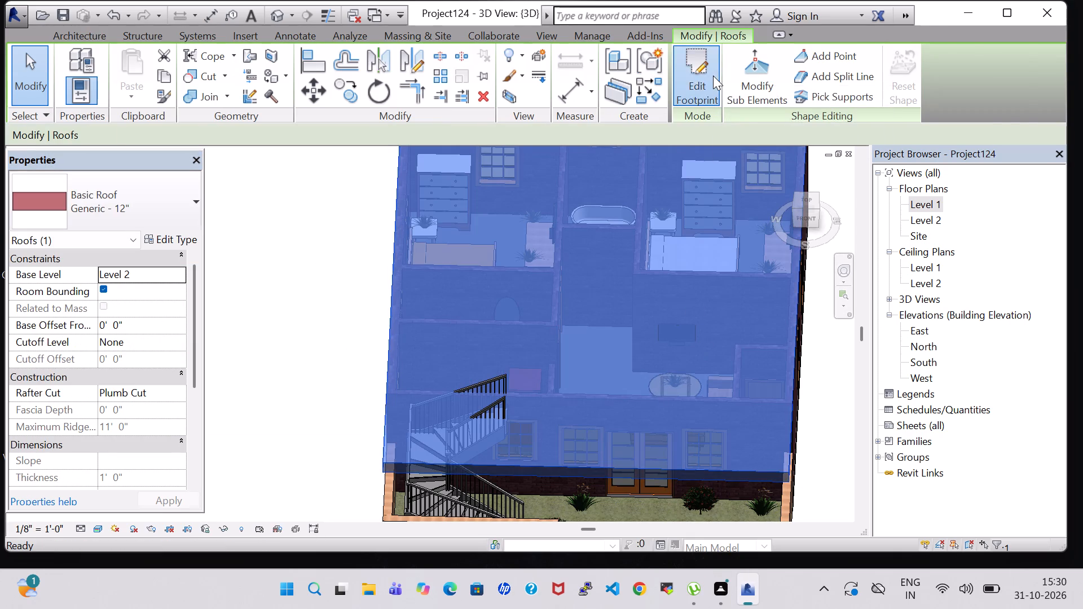
{"action": "left_click", "coordinate": [804, 59]}
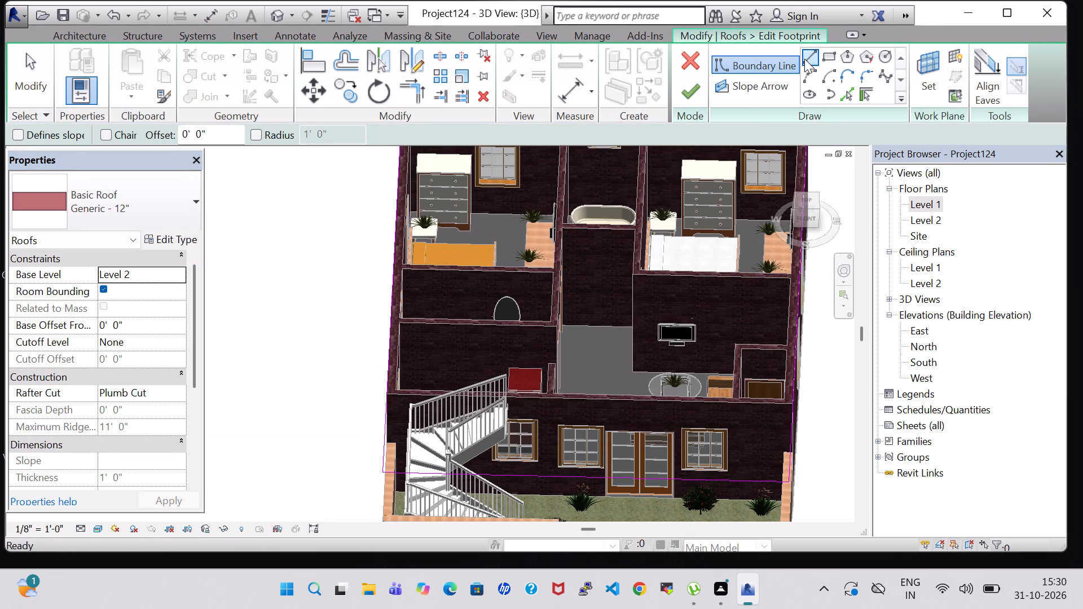
{"action": "double_click", "coordinate": [922, 206]}
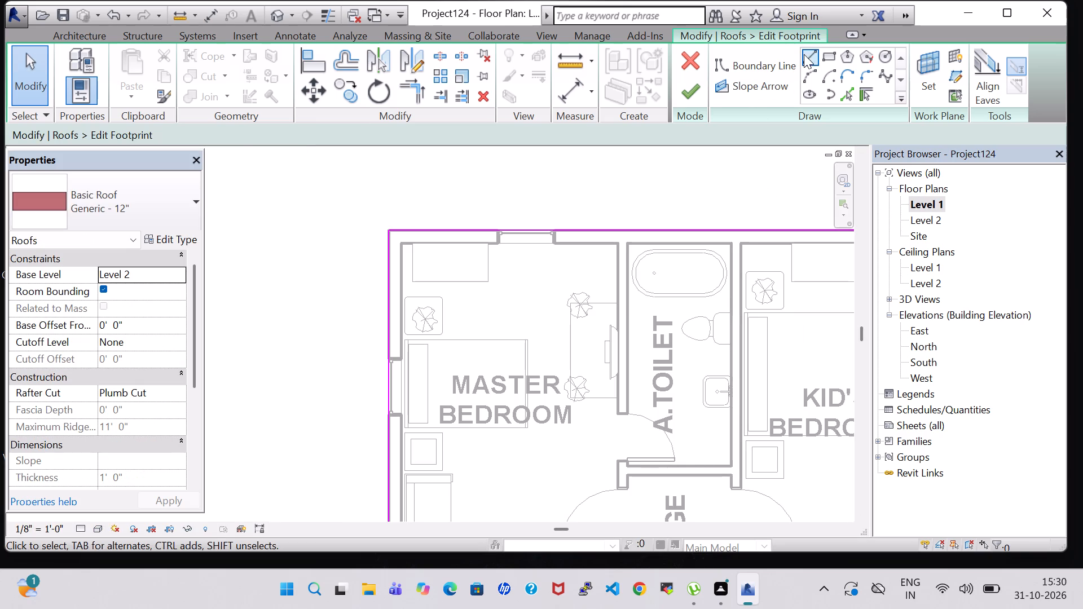
{"action": "left_click", "coordinate": [805, 54]}
{"action": "middle_click_drag", "start_coordinate": [433, 489], "coordinate": [438, 276]}
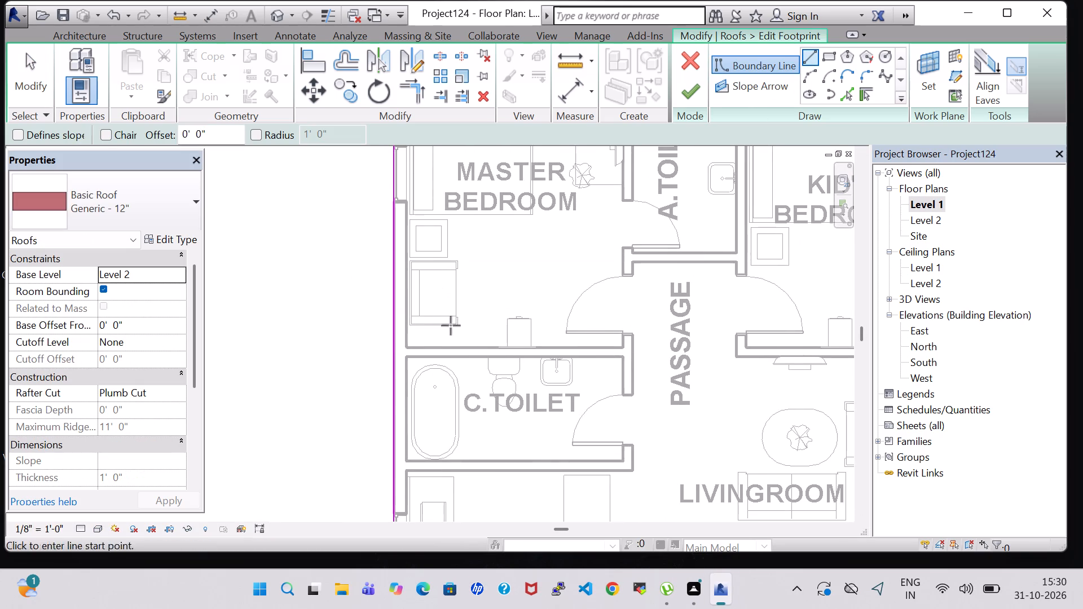
{"action": "middle_click_drag", "start_coordinate": [462, 387], "coordinate": [460, 147]}
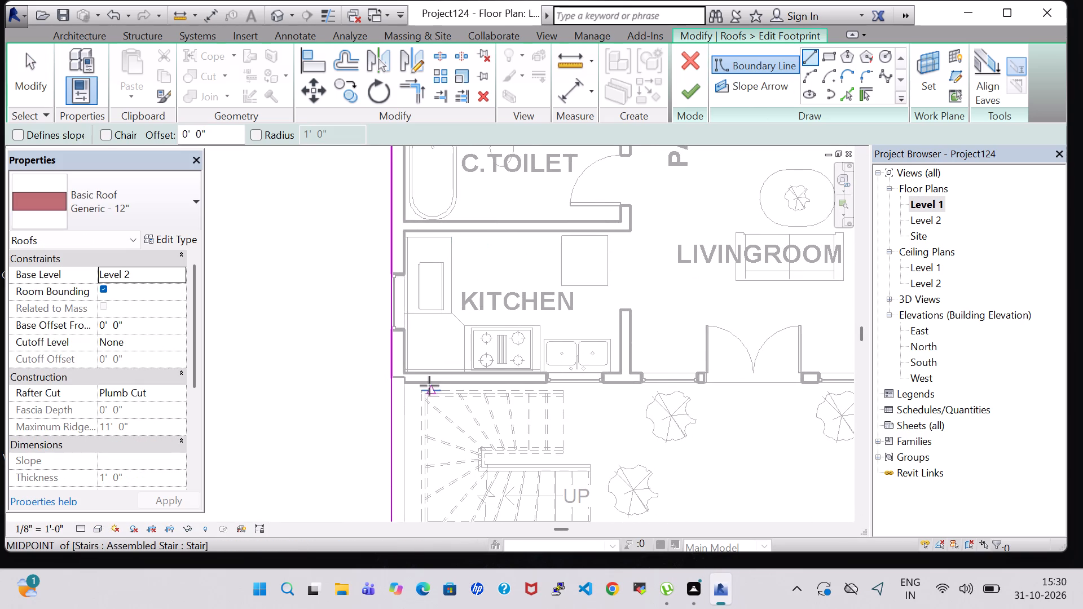
{"action": "scroll", "coordinate": [413, 387], "scroll_direction": "up", "scroll_amount": 5}
{"action": "left_click", "coordinate": [413, 387]}
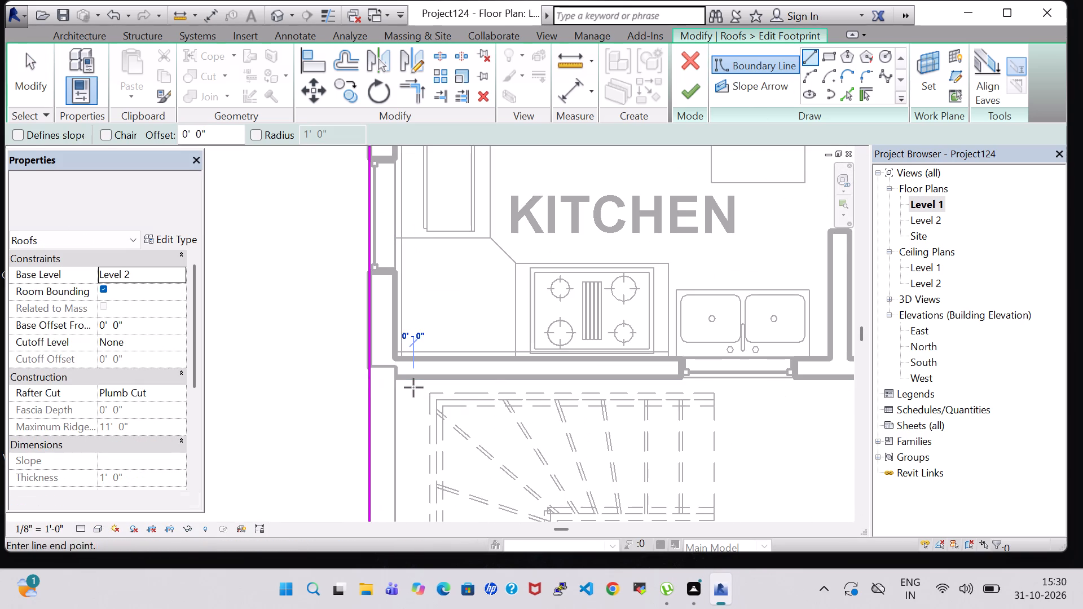
{"action": "left_click", "coordinate": [728, 385]}
{"action": "middle_click_drag", "start_coordinate": [724, 421], "coordinate": [617, 219]}
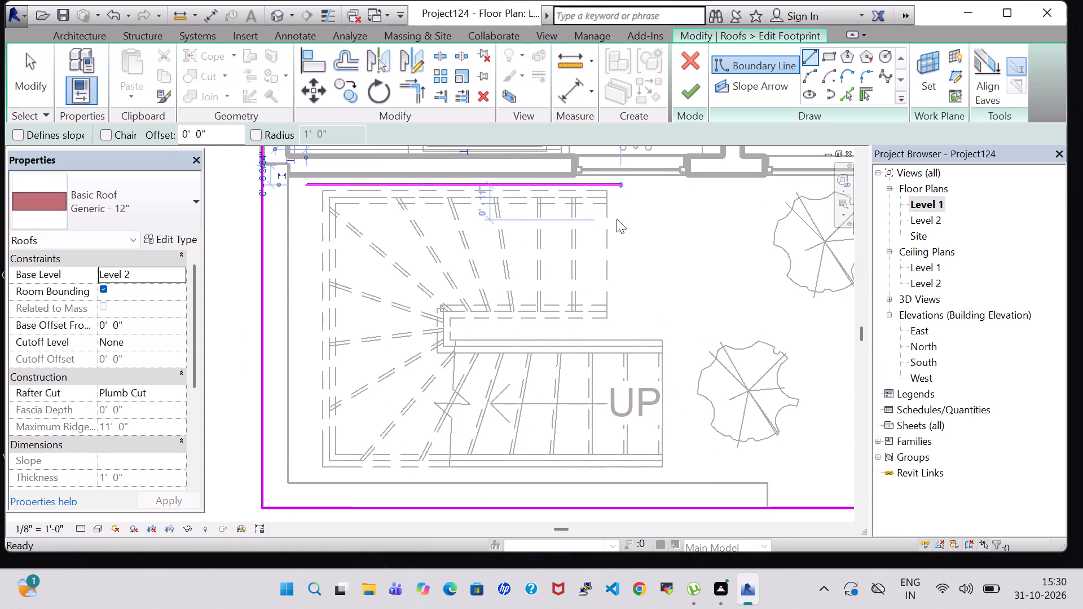
{"action": "scroll", "coordinate": [646, 190], "scroll_direction": "up", "scroll_amount": 1}
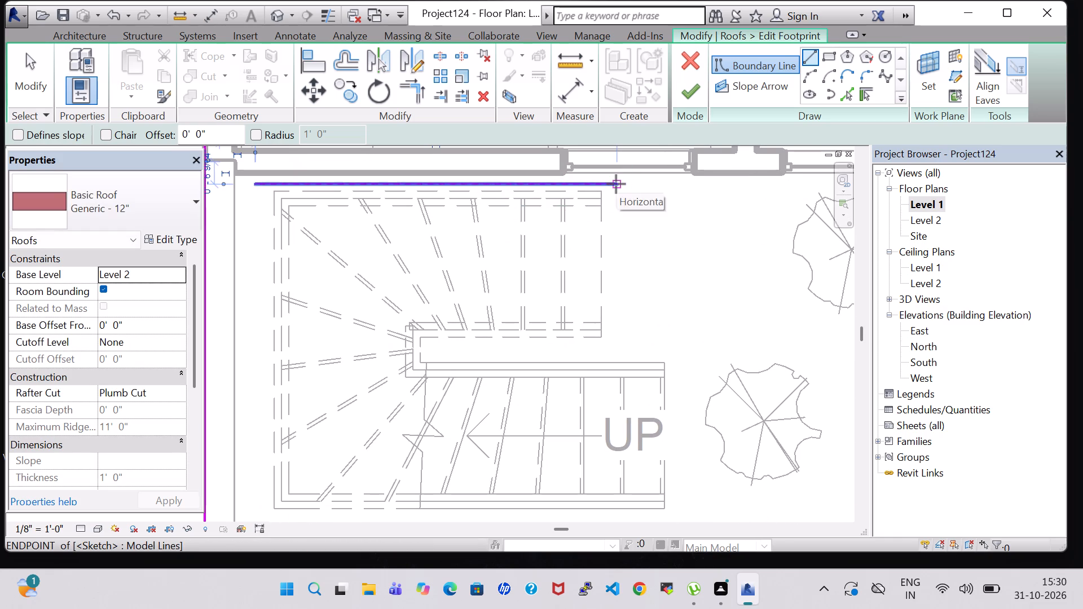
{"action": "left_click", "coordinate": [616, 184]}
{"action": "left_click", "coordinate": [685, 185]}
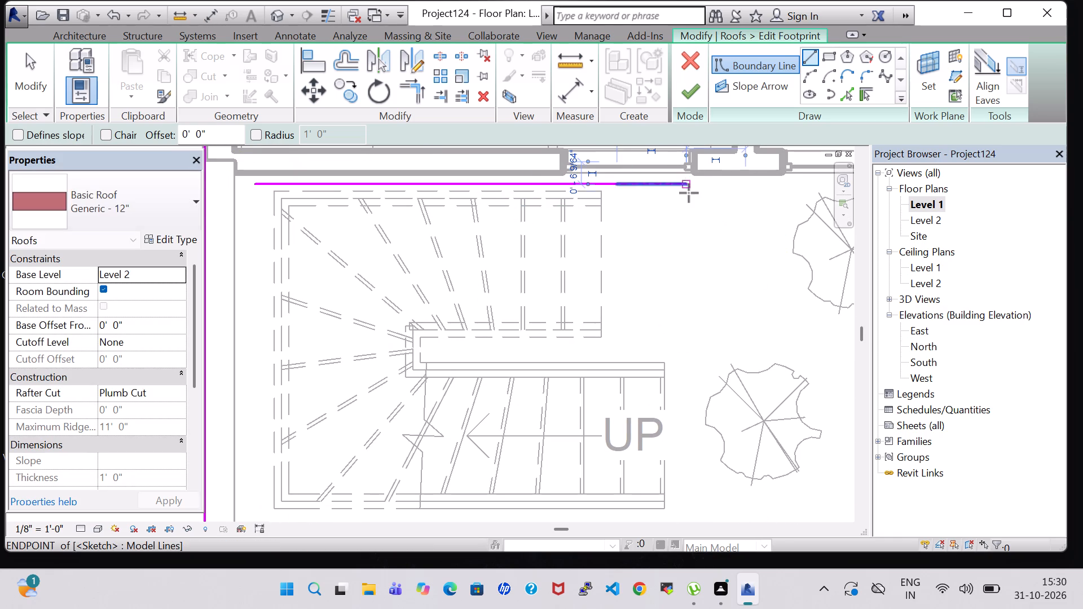
Draw the stair opening's other three sides, about 7'-6" deep and 9'-10" wide, and finish the footprint edit.
{"action": "left_click", "coordinate": [689, 189]}
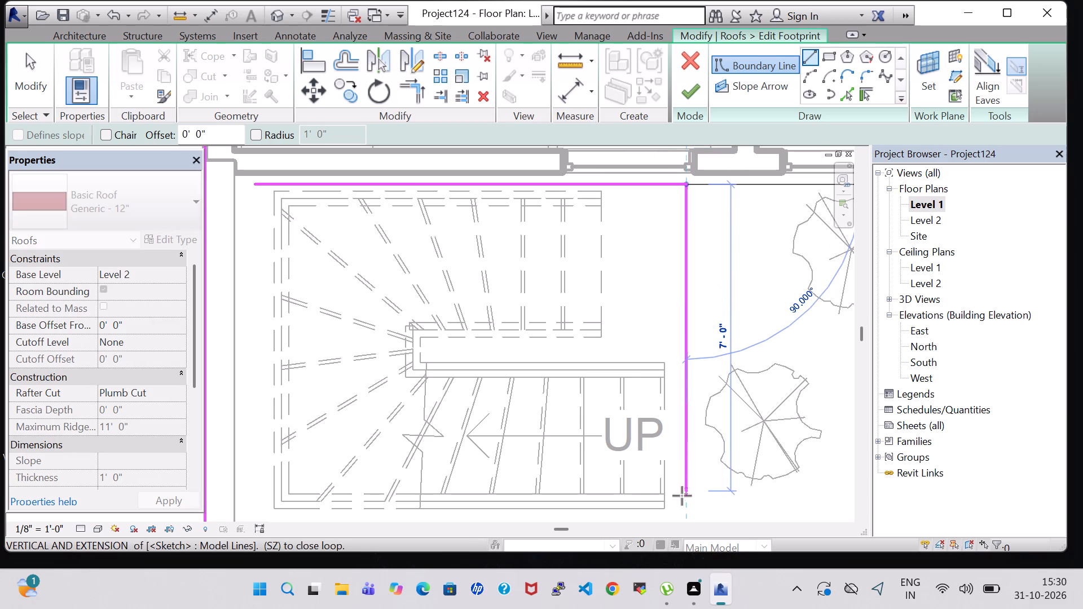
{"action": "middle_click_drag", "start_coordinate": [680, 513], "coordinate": [665, 430]}
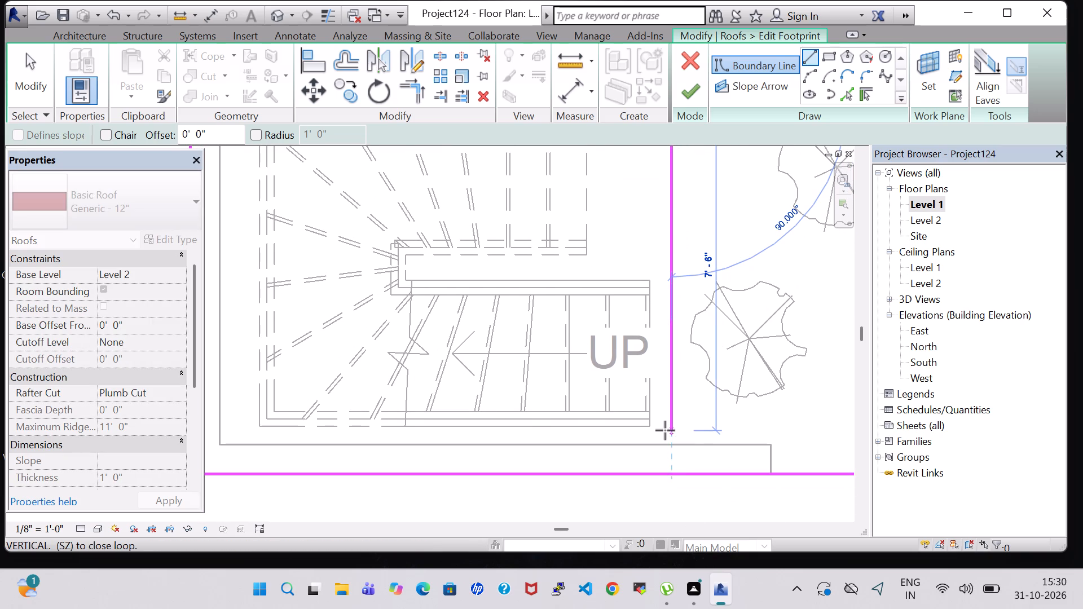
{"action": "left_click", "coordinate": [665, 436]}
{"action": "left_click", "coordinate": [669, 436]}
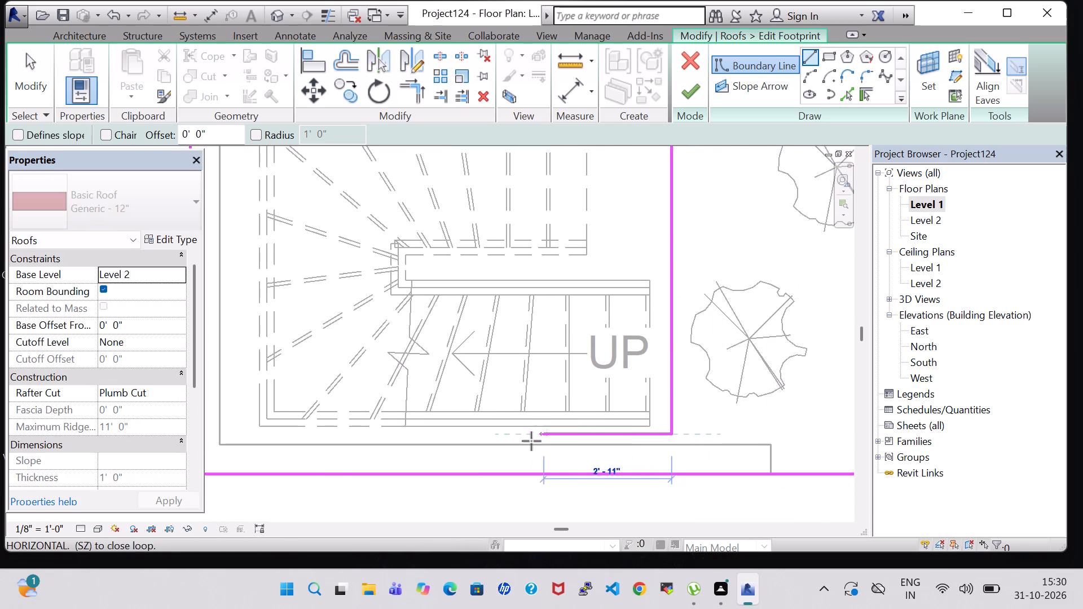
{"action": "left_click", "coordinate": [240, 433]}
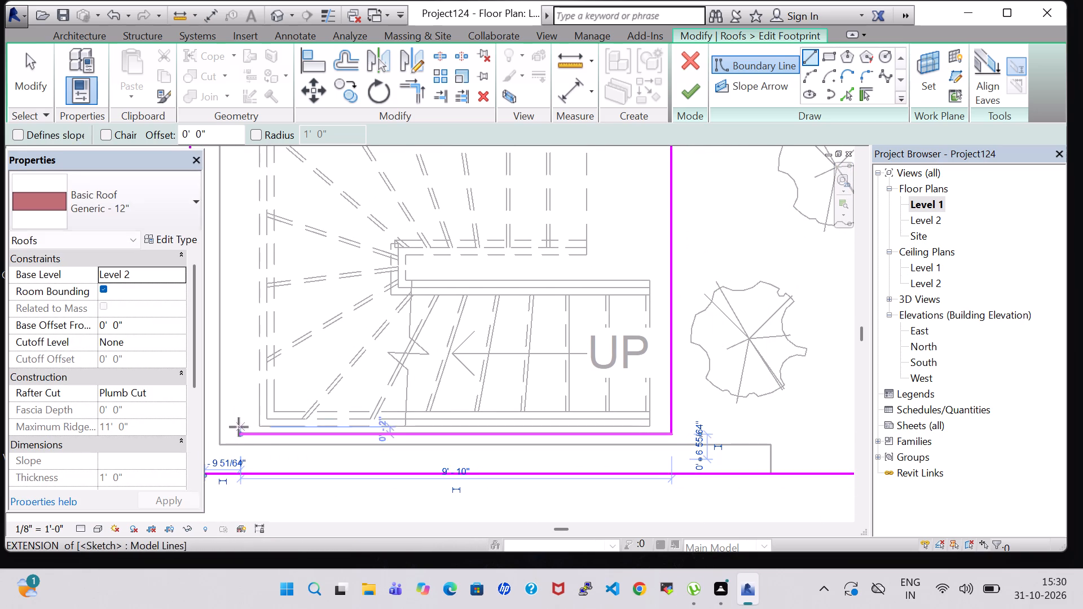
{"action": "left_click", "coordinate": [239, 433]}
{"action": "middle_click_drag", "start_coordinate": [248, 221], "coordinate": [283, 437]}
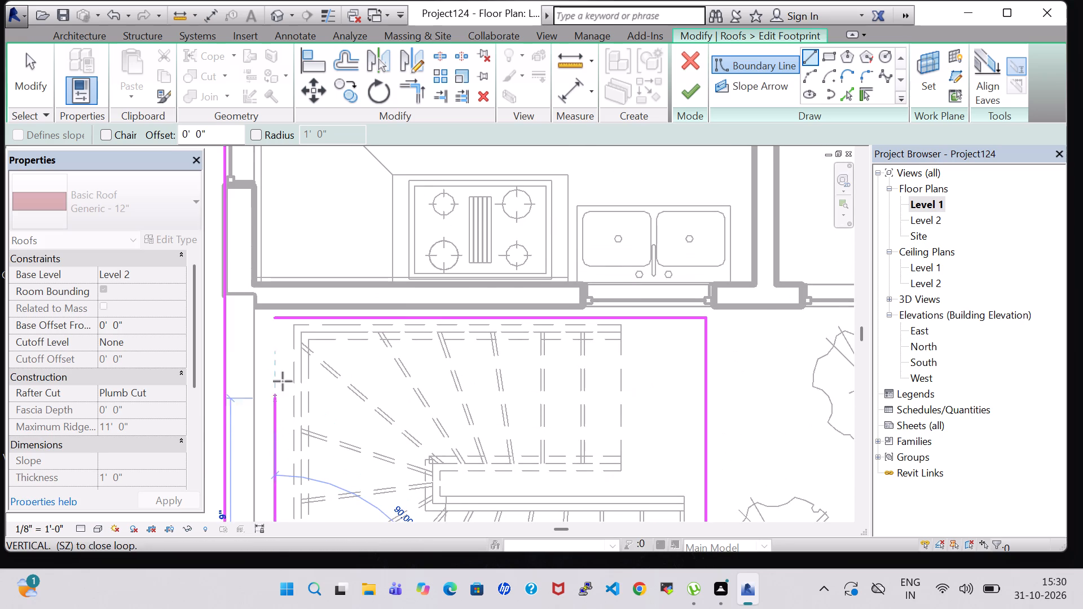
{"action": "left_click", "coordinate": [276, 320]}
{"action": "left_click", "coordinate": [680, 92]}
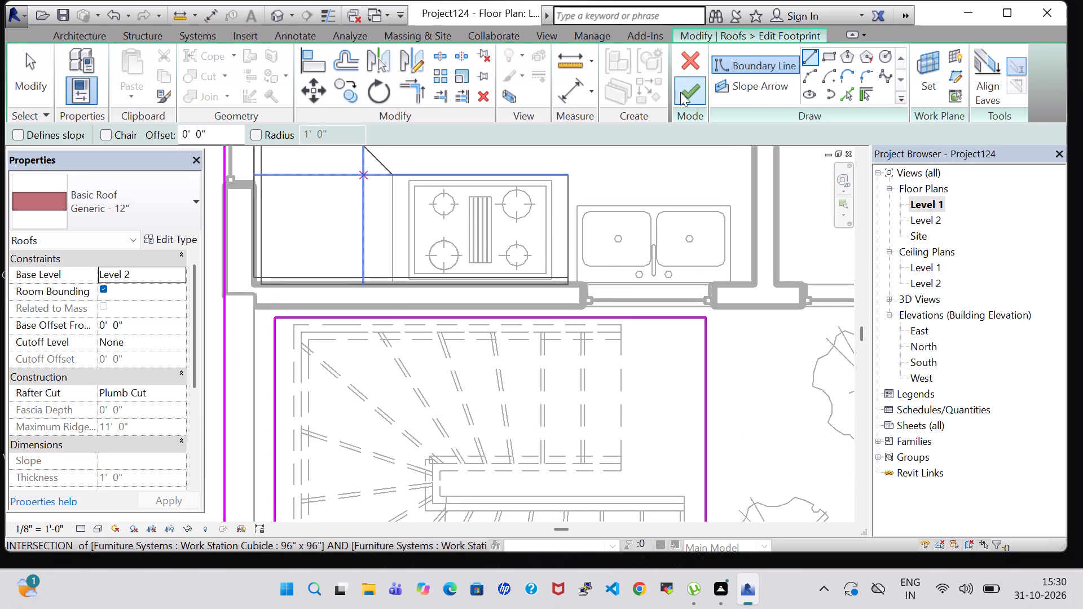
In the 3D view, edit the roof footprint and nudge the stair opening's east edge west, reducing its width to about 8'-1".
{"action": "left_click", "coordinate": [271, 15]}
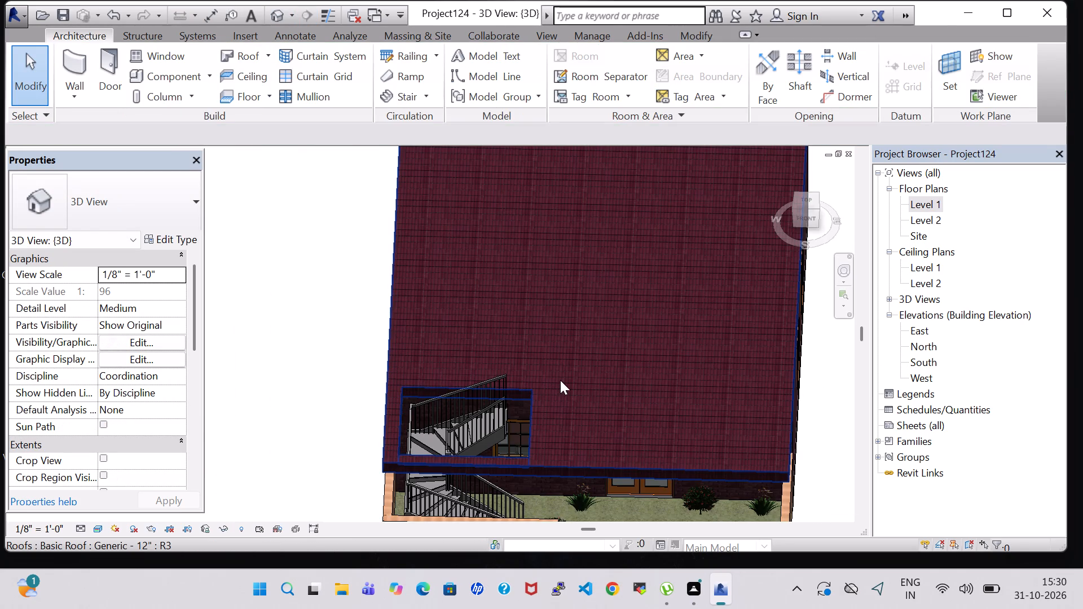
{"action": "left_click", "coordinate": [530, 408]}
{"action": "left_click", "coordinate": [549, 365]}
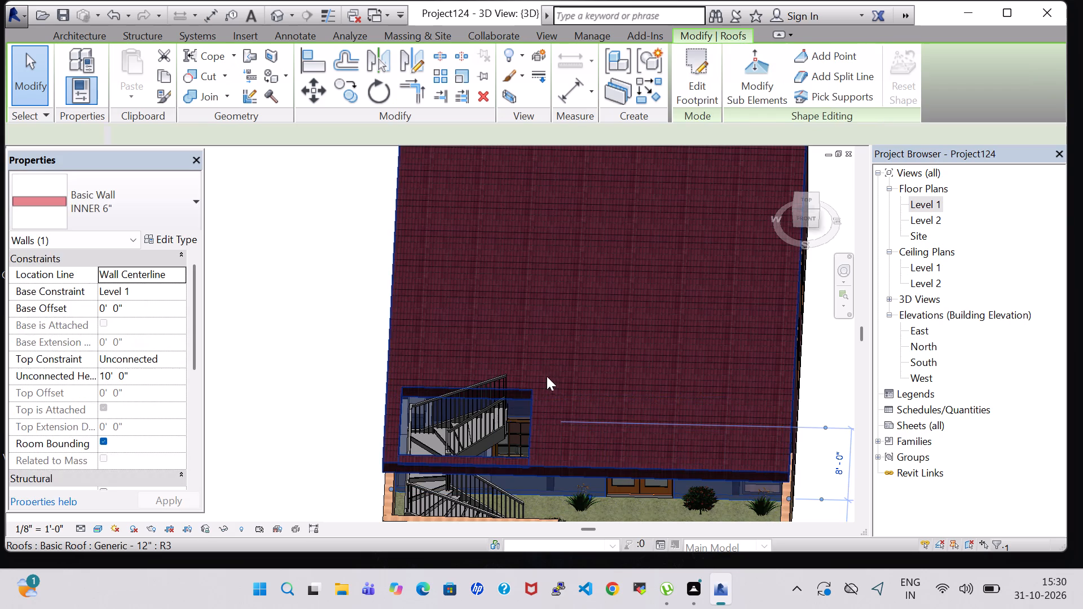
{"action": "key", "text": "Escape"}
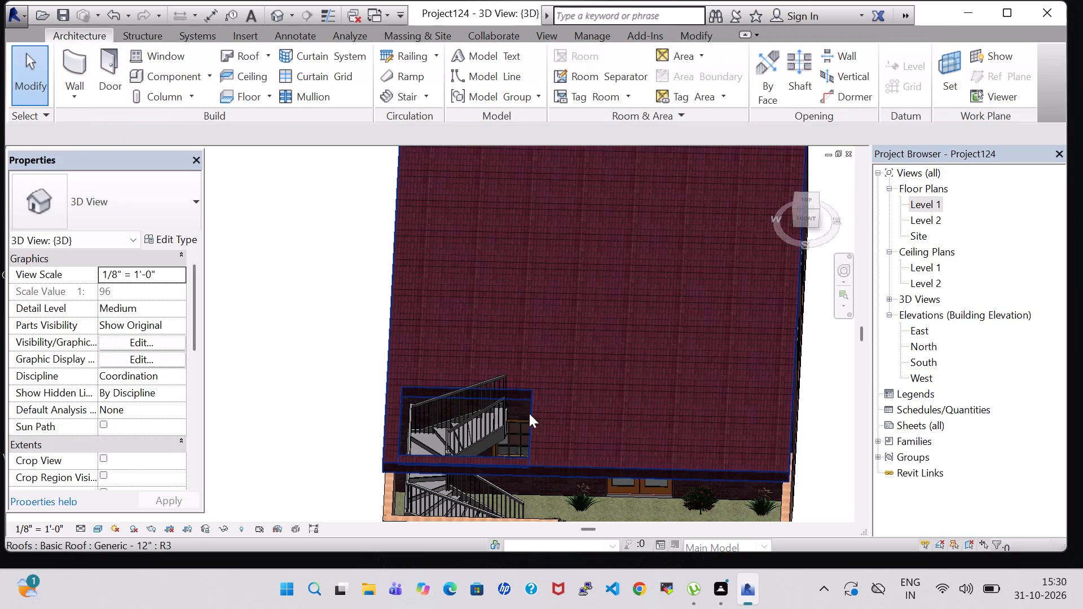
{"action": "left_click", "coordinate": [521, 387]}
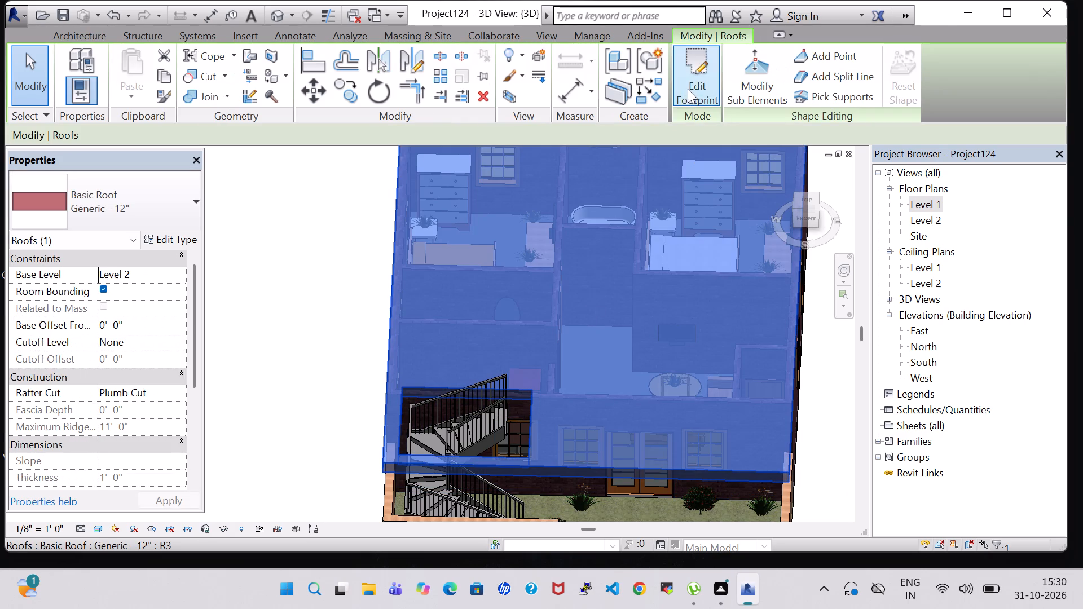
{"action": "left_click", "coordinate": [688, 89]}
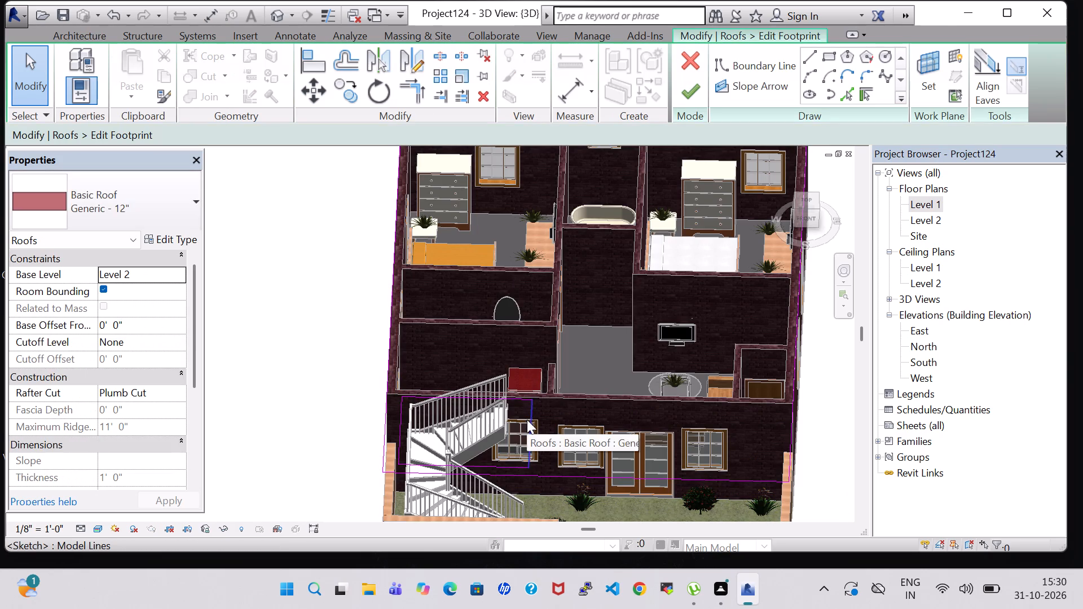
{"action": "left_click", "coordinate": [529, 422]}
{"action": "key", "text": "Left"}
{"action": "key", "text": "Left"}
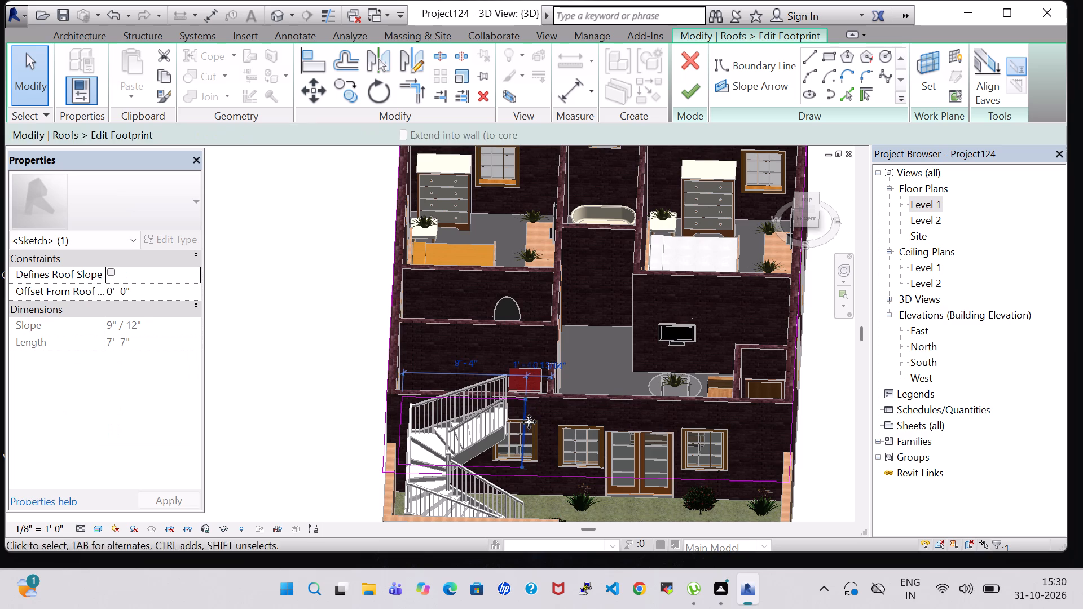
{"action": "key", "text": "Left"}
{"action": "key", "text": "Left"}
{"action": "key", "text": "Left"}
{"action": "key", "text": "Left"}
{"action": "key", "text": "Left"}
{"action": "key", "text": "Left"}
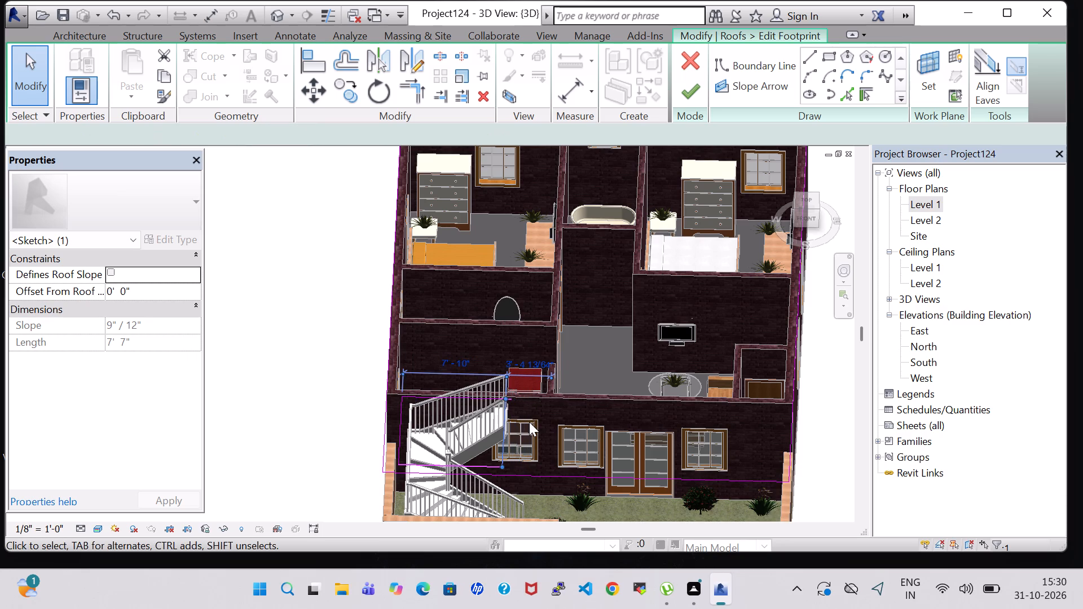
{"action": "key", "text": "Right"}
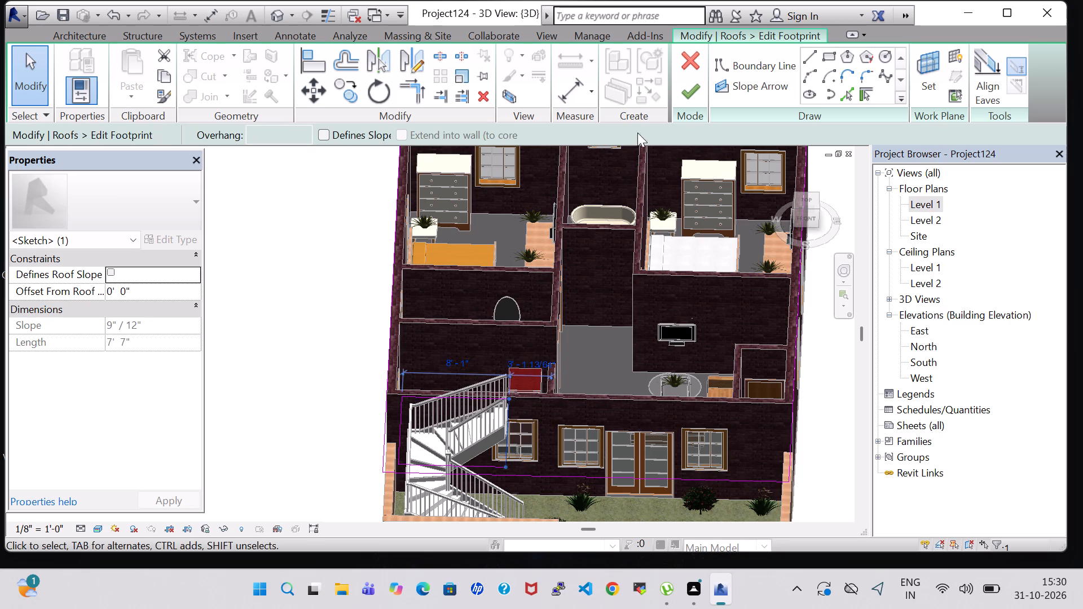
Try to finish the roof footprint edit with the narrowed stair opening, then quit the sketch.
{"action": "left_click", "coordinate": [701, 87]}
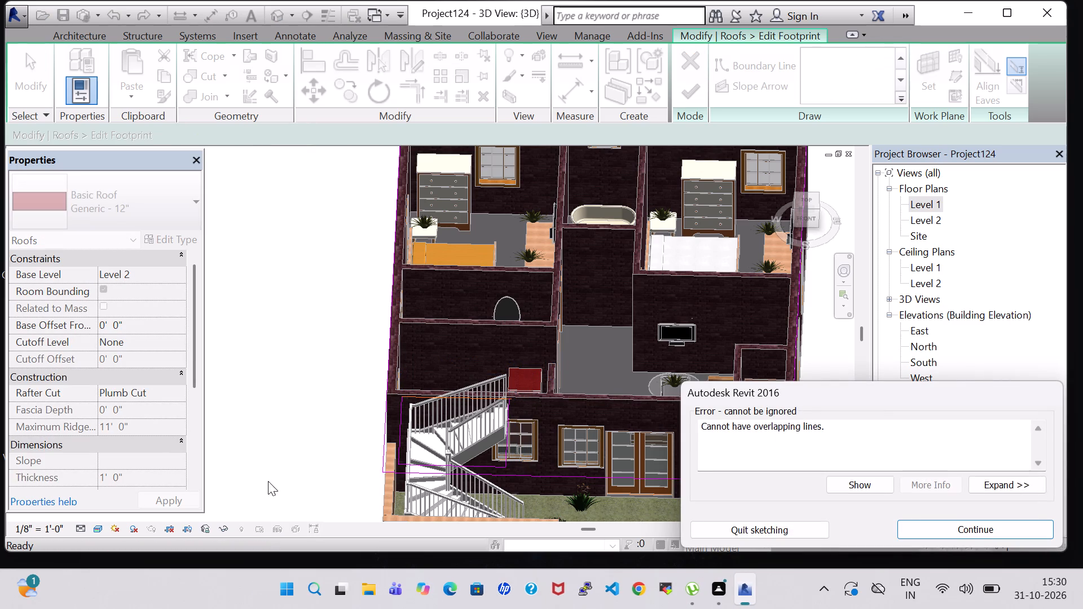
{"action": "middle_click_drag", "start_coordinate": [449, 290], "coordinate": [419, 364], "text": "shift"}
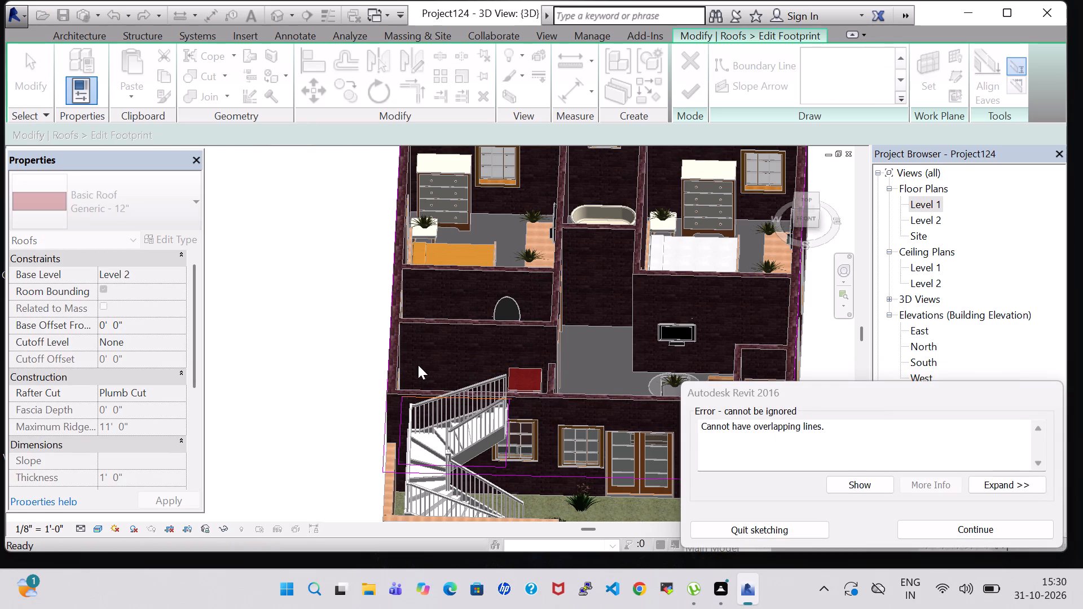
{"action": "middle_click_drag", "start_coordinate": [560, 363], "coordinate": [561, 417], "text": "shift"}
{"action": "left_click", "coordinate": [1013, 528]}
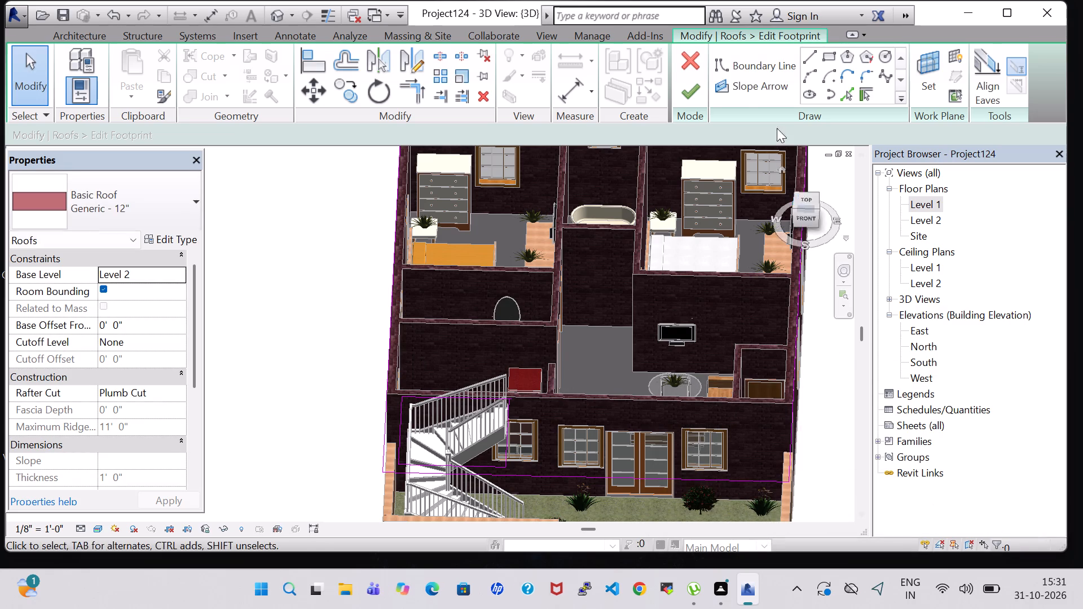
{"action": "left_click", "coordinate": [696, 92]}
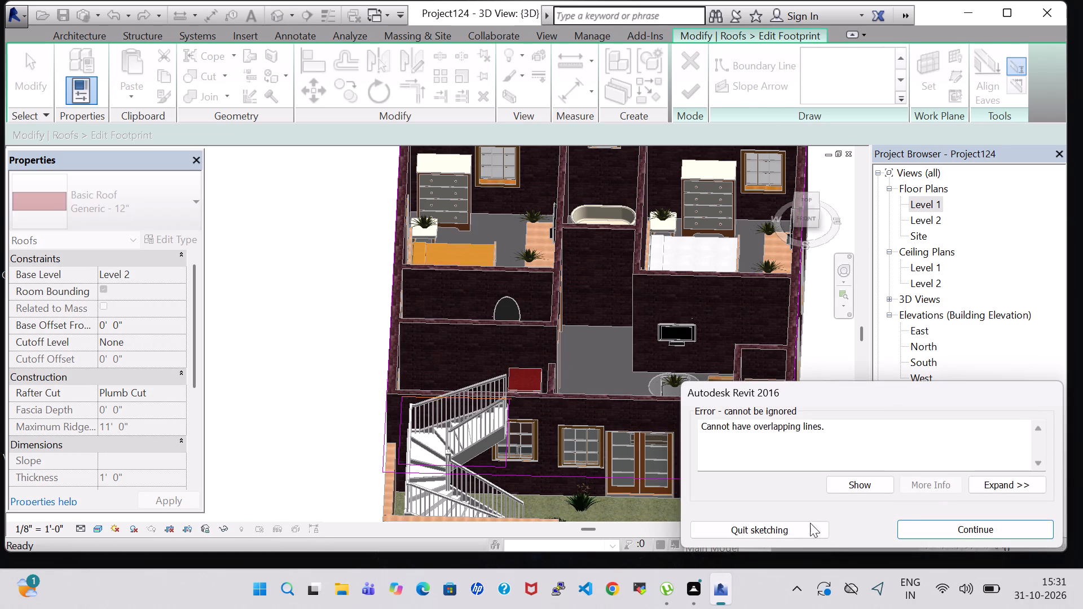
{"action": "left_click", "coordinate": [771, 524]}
Edit the roof footprint, nudge the stair opening's east edge west to just past the upper flight's end, and finish the edit.
{"action": "left_click", "coordinate": [597, 299]}
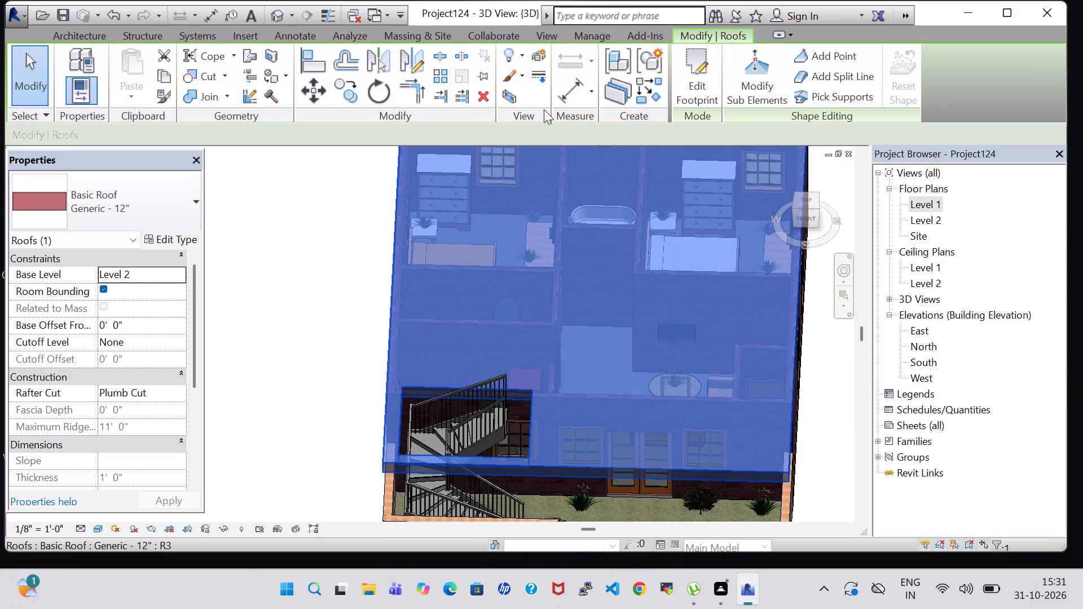
{"action": "middle_click_drag", "start_coordinate": [390, 92], "coordinate": [394, 195], "text": "shift"}
{"action": "left_click", "coordinate": [309, 290]}
{"action": "middle_click_drag", "start_coordinate": [503, 258], "coordinate": [499, 342], "text": "shift"}
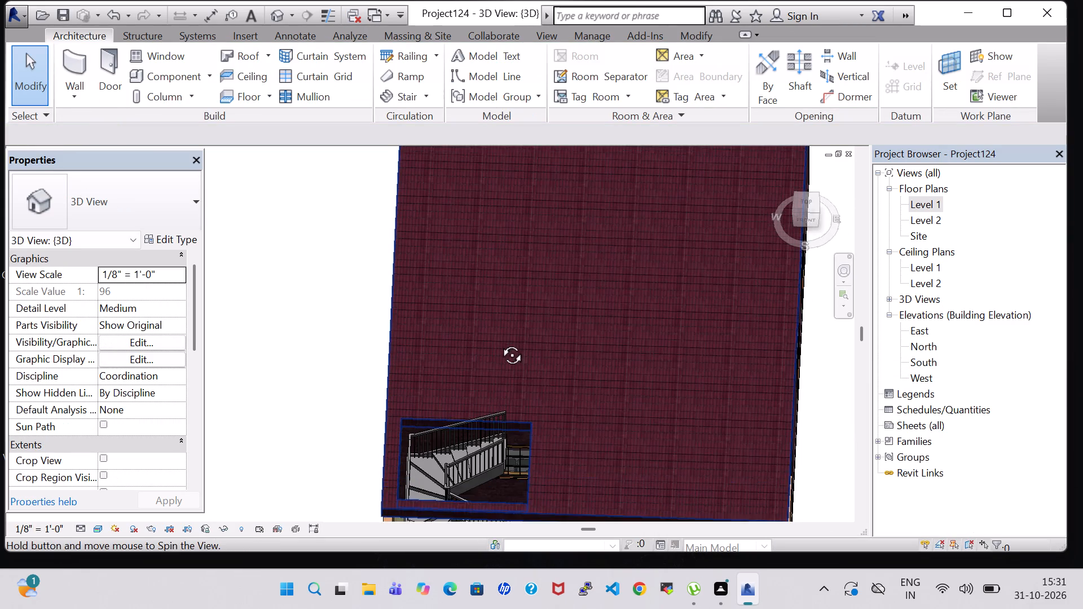
{"action": "middle_click_drag", "start_coordinate": [499, 342], "coordinate": [496, 387], "text": "shift"}
{"action": "middle_click_drag", "start_coordinate": [507, 385], "coordinate": [586, 217]}
{"action": "middle_click_drag", "start_coordinate": [556, 245], "coordinate": [562, 338], "text": "shift"}
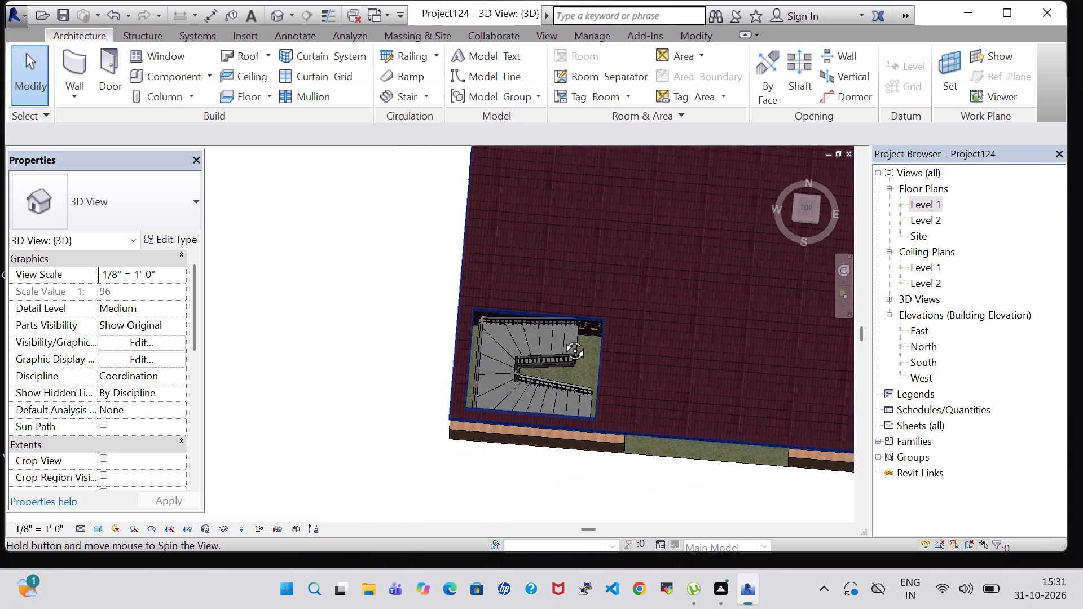
{"action": "middle_click_drag", "start_coordinate": [562, 338], "coordinate": [562, 343], "text": "shift"}
{"action": "scroll", "coordinate": [562, 343], "scroll_direction": "up", "scroll_amount": 5}
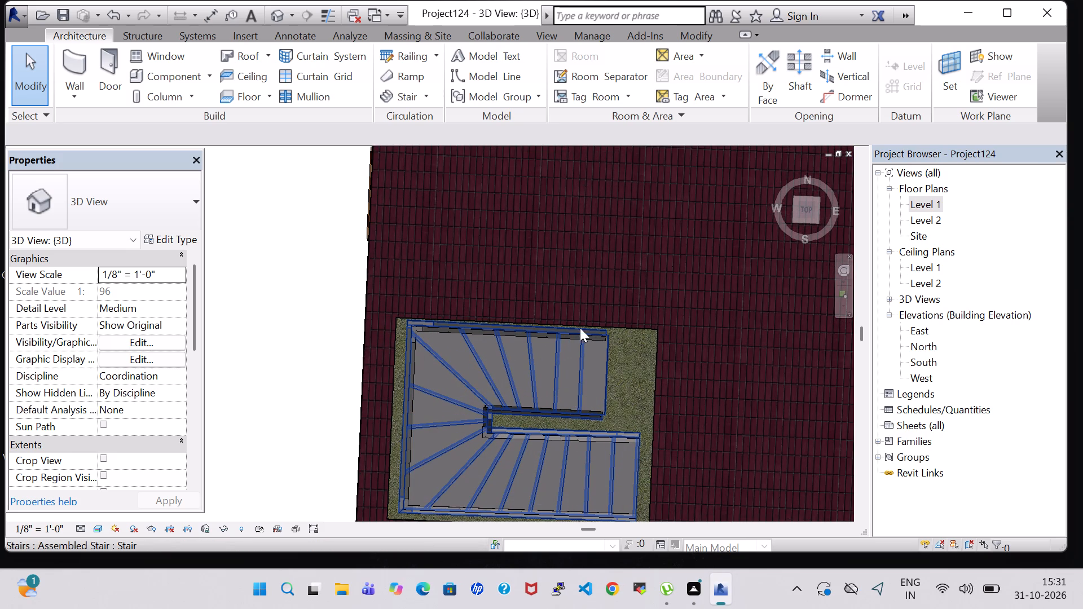
{"action": "left_click", "coordinate": [582, 321]}
{"action": "scroll", "coordinate": [709, 101], "scroll_direction": "up", "scroll_amount": 1}
{"action": "left_click", "coordinate": [709, 99]}
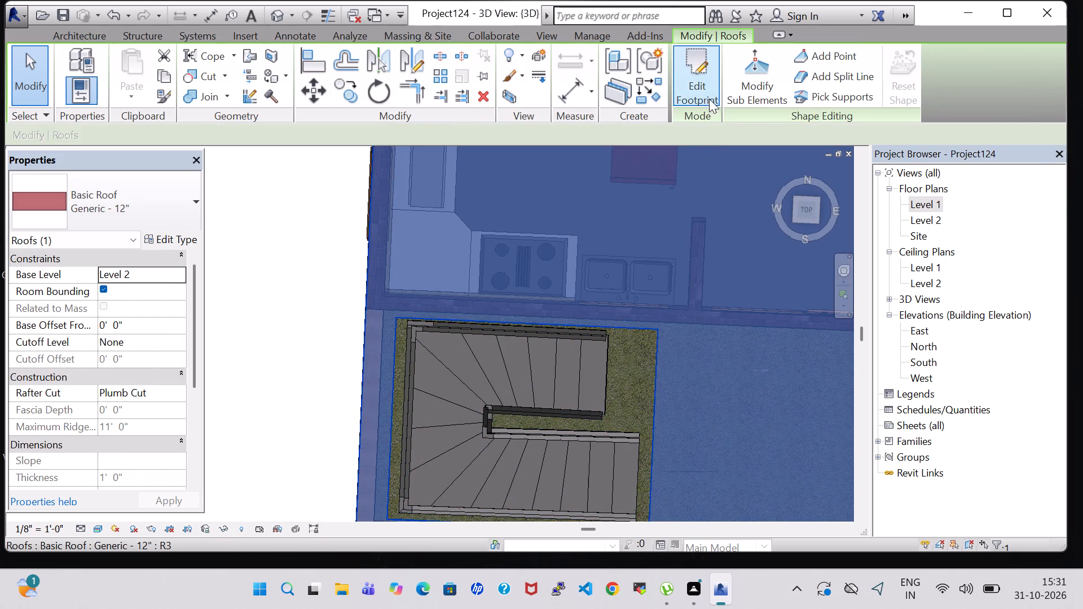
{"action": "left_click", "coordinate": [658, 367]}
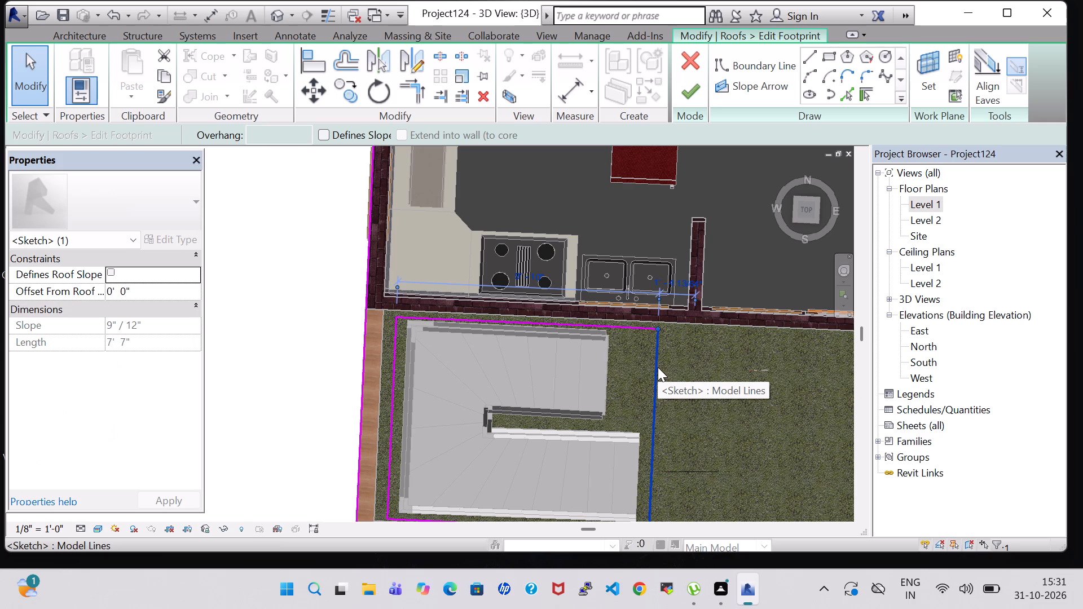
{"action": "key", "text": "Left"}
{"action": "key", "text": "Left"}
{"action": "key", "text": "Left"}
{"action": "key", "text": "Left"}
{"action": "key", "text": "Left"}
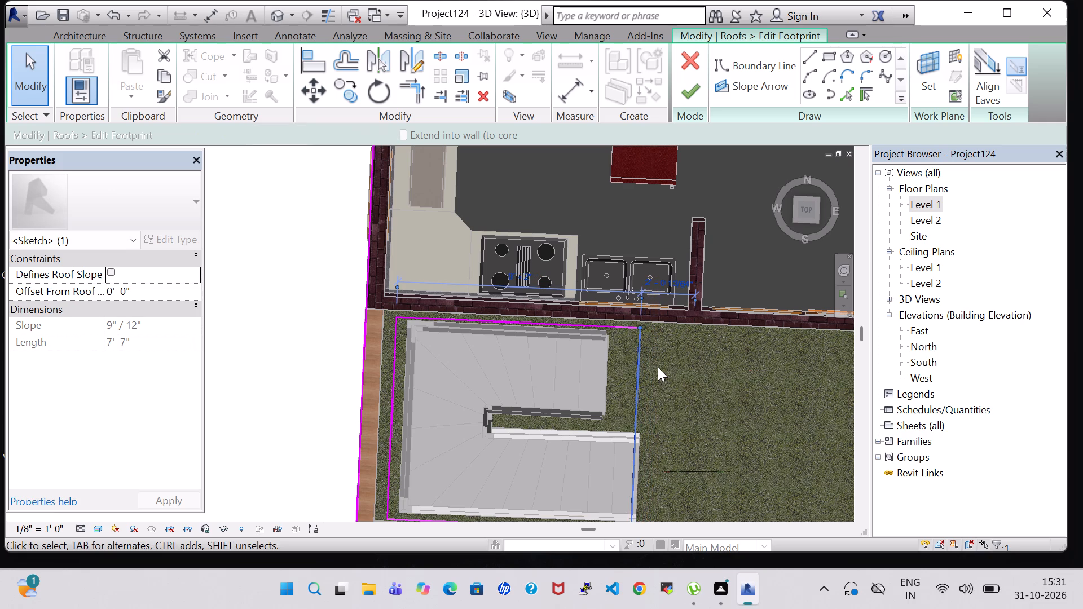
{"action": "key", "text": "Left"}
{"action": "key", "text": "Left"}
{"action": "key", "text": "Left"}
{"action": "key", "text": "Left"}
{"action": "key", "text": "Left"}
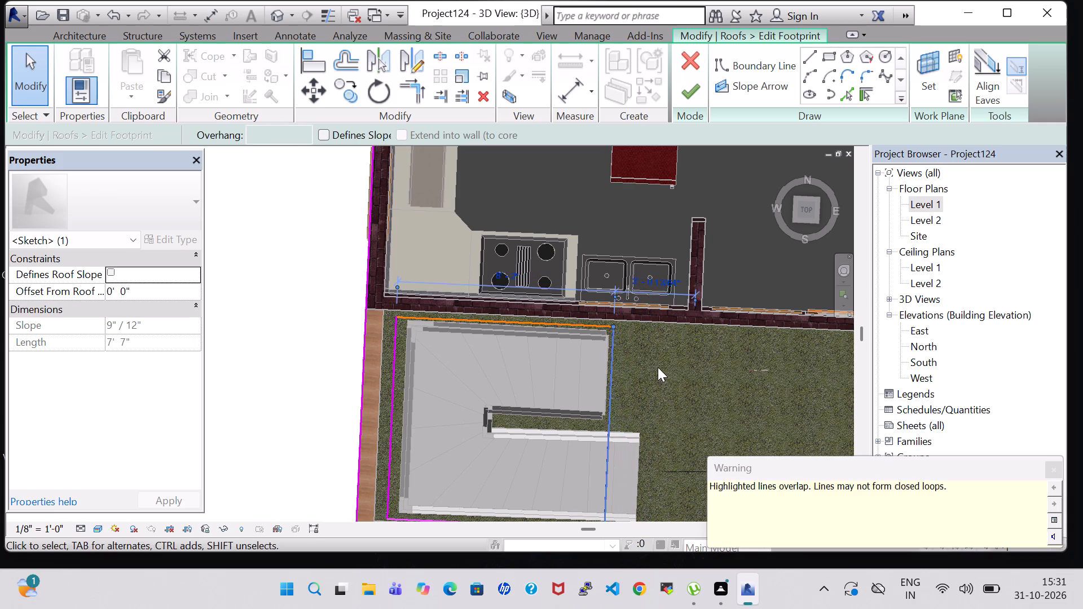
{"action": "key", "text": "Right"}
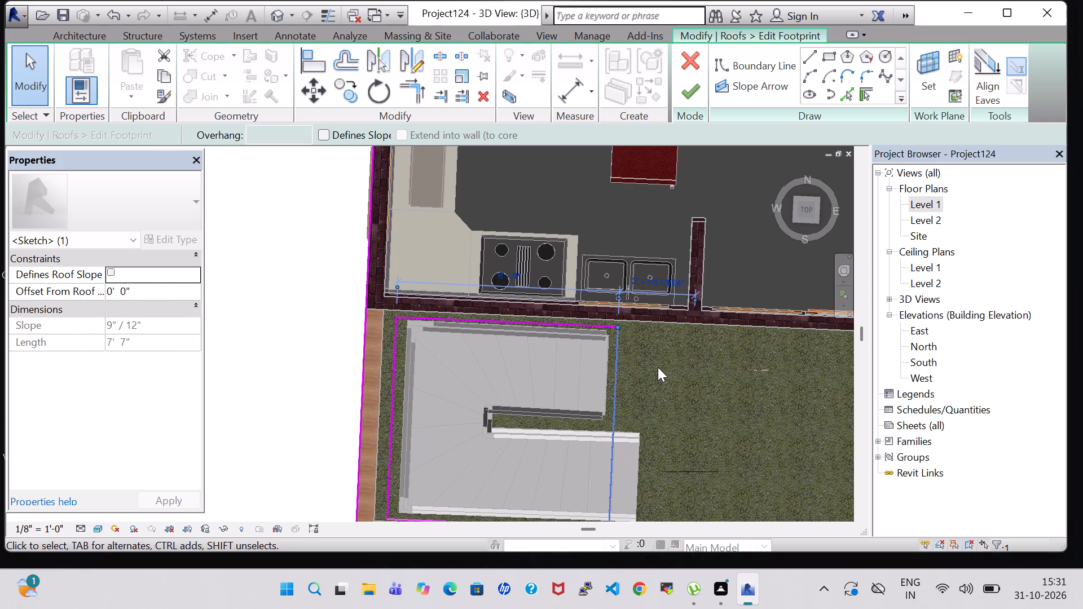
{"action": "key", "text": "Right"}
{"action": "left_click", "coordinate": [689, 94]}
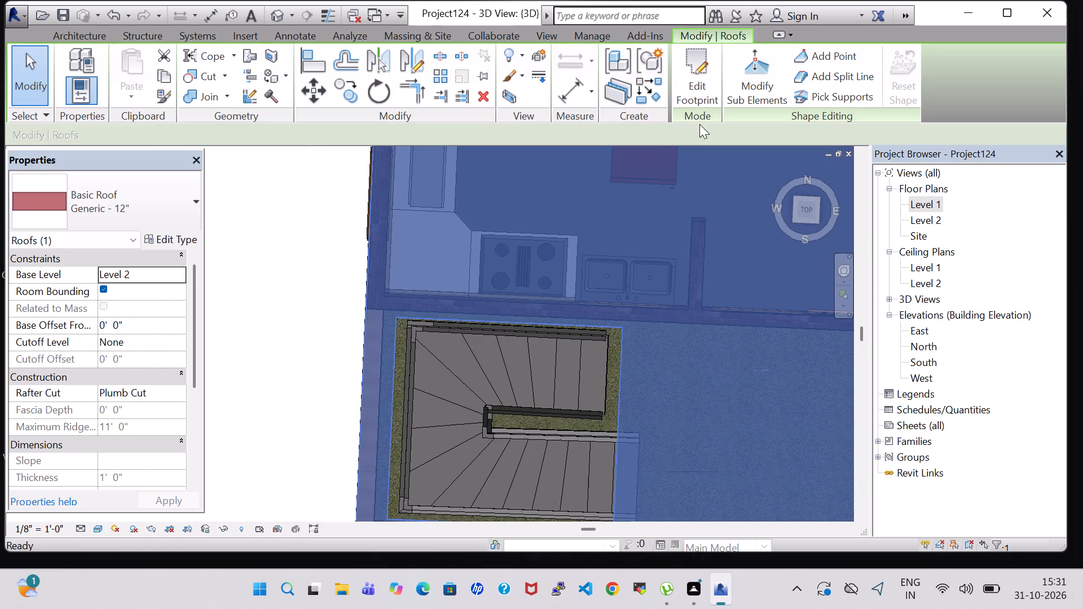
Nudge the winder stair east so its upper flight meets the east edge of the roof opening.
{"action": "left_click", "coordinate": [712, 338]}
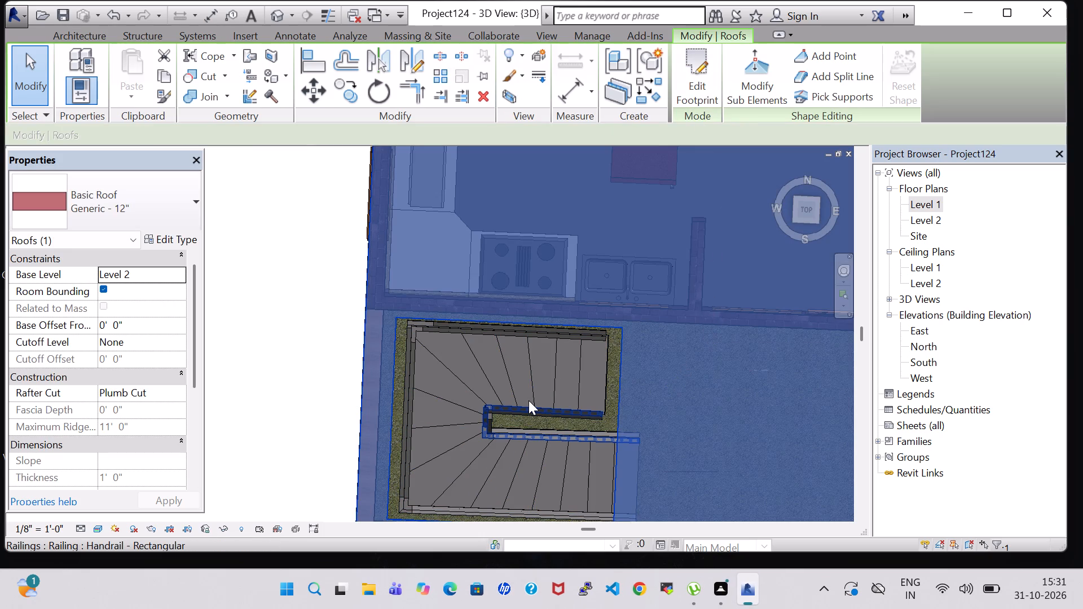
{"action": "left_click", "coordinate": [316, 249]}
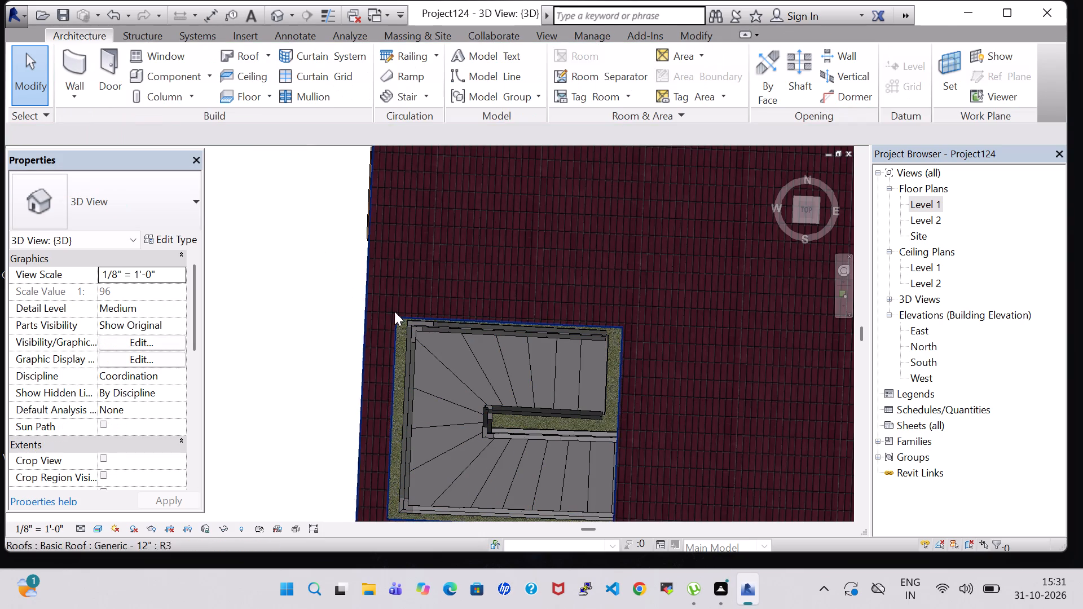
{"action": "left_click", "coordinate": [412, 342]}
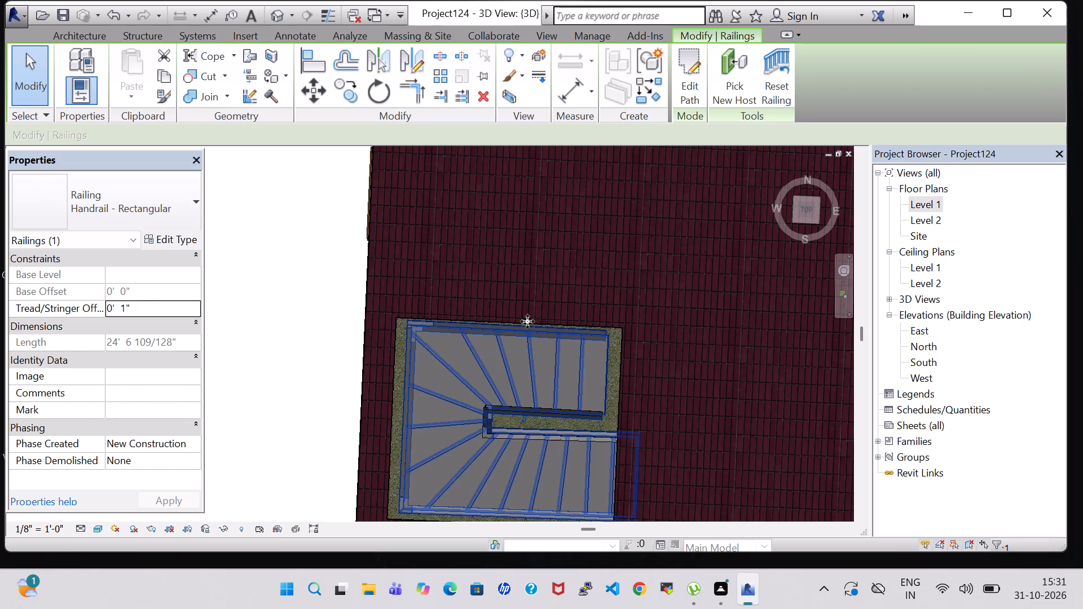
{"action": "left_click", "coordinate": [279, 266]}
{"action": "left_click", "coordinate": [523, 350]}
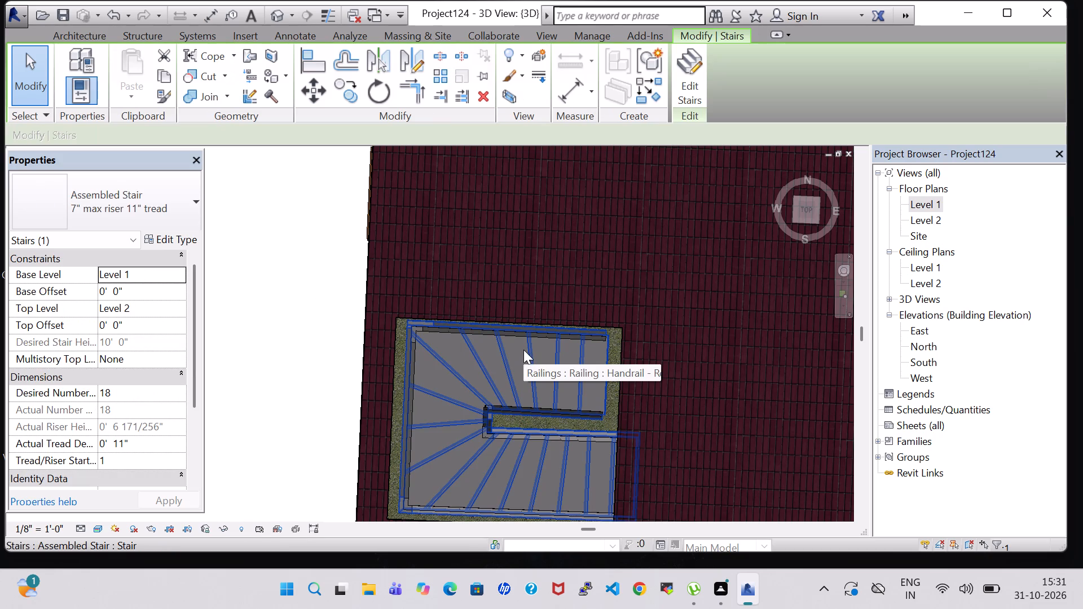
{"action": "key", "text": "Right"}
{"action": "key", "text": "Right"}
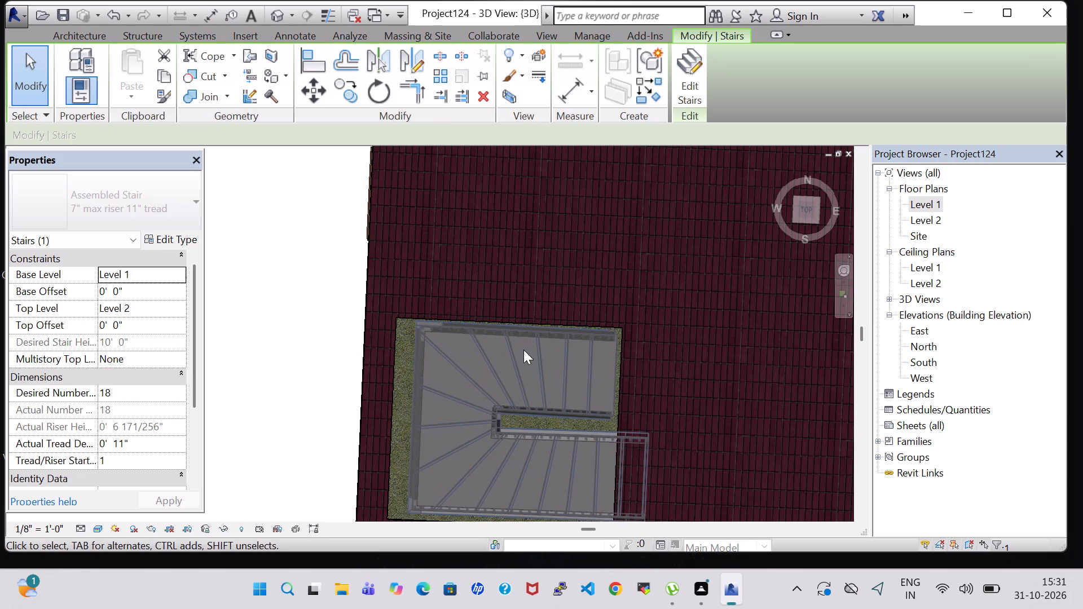
{"action": "key", "text": "Right"}
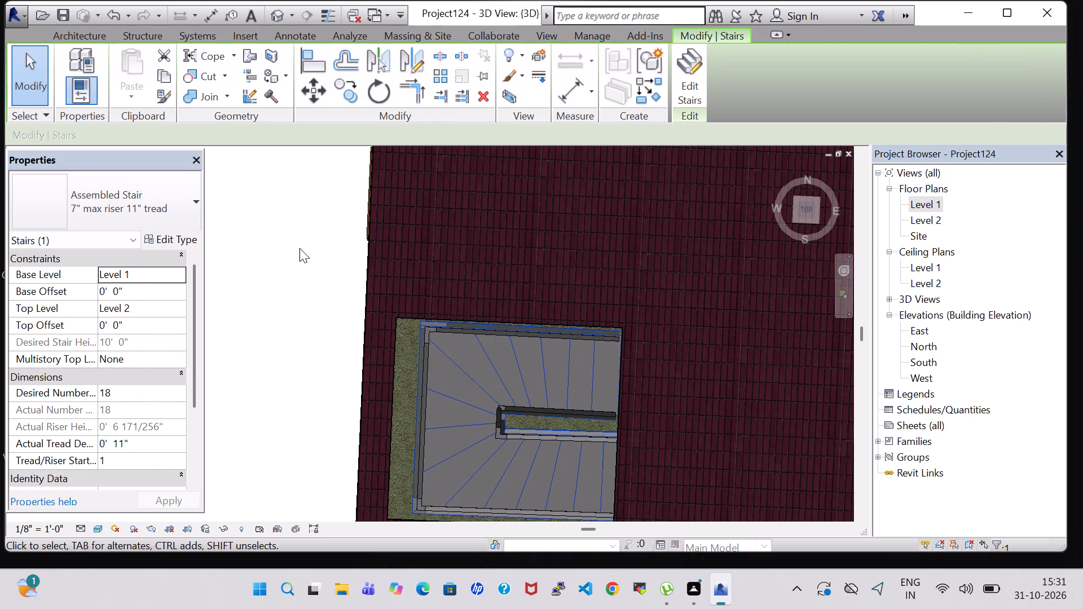
{"action": "left_click", "coordinate": [300, 248]}
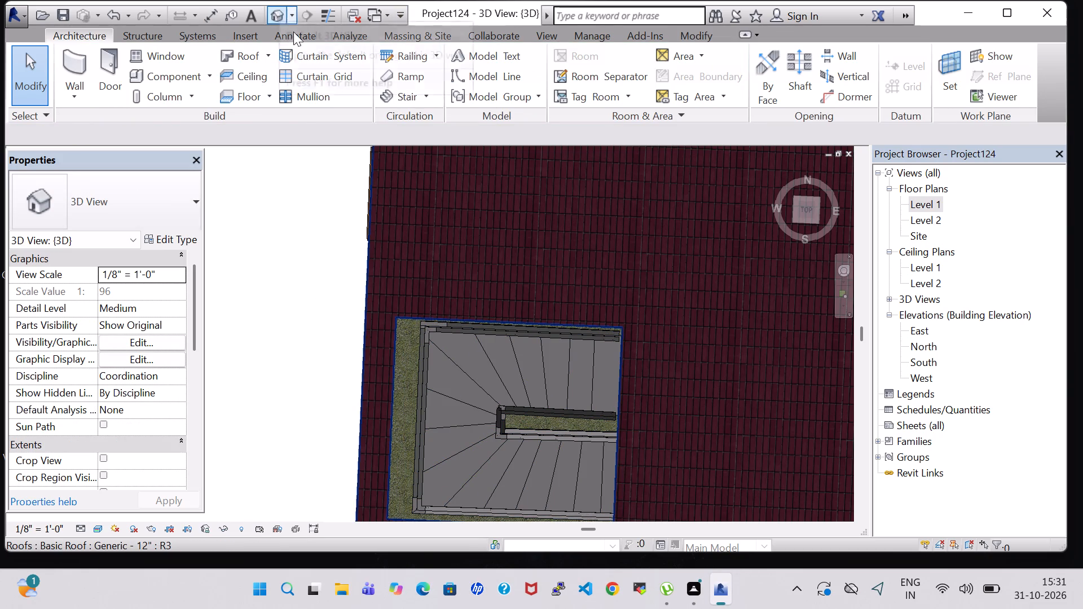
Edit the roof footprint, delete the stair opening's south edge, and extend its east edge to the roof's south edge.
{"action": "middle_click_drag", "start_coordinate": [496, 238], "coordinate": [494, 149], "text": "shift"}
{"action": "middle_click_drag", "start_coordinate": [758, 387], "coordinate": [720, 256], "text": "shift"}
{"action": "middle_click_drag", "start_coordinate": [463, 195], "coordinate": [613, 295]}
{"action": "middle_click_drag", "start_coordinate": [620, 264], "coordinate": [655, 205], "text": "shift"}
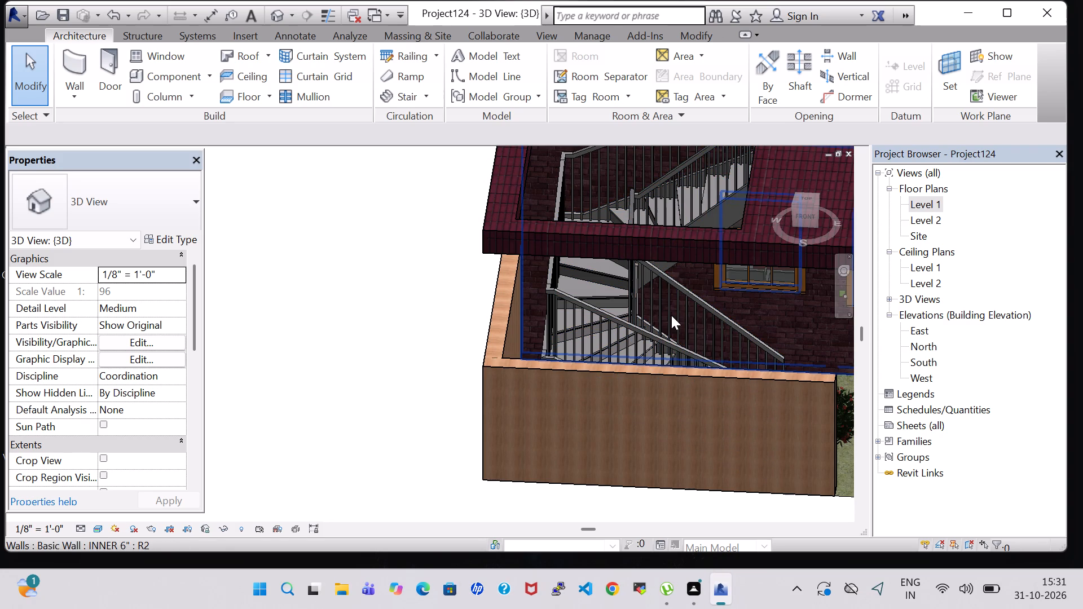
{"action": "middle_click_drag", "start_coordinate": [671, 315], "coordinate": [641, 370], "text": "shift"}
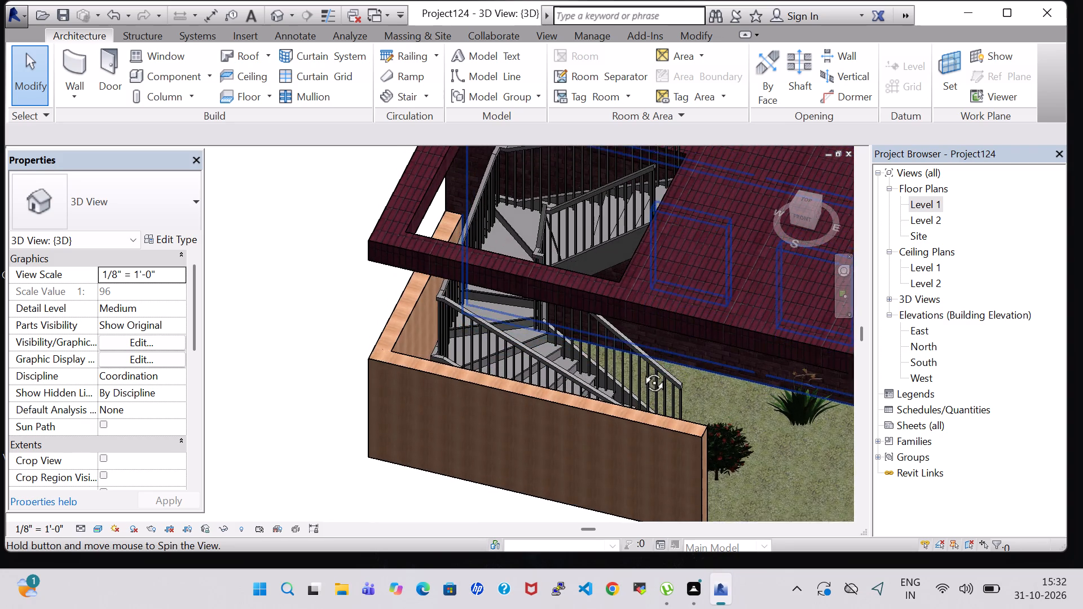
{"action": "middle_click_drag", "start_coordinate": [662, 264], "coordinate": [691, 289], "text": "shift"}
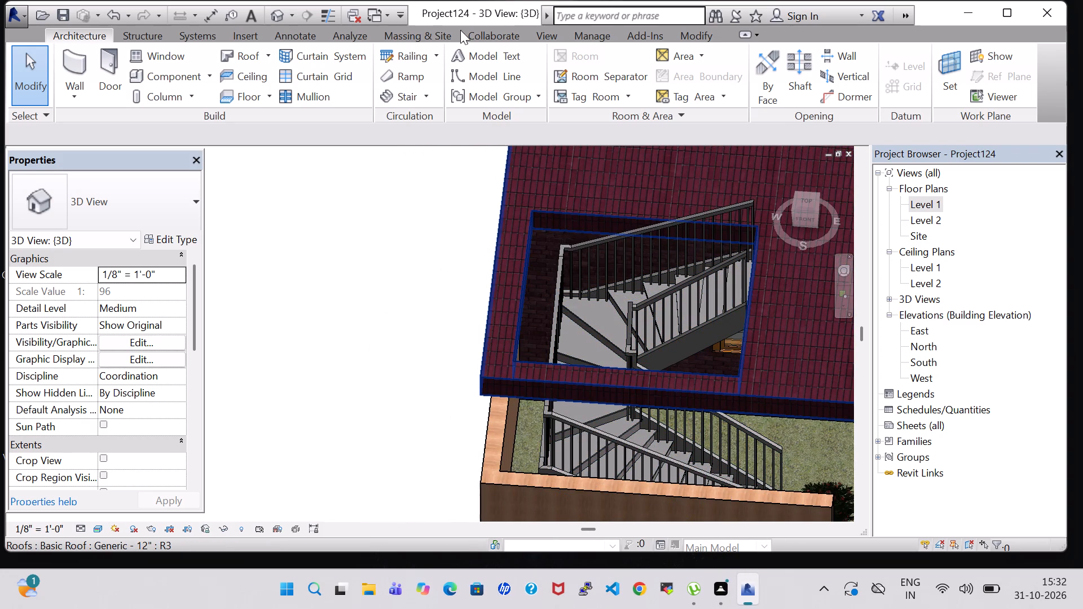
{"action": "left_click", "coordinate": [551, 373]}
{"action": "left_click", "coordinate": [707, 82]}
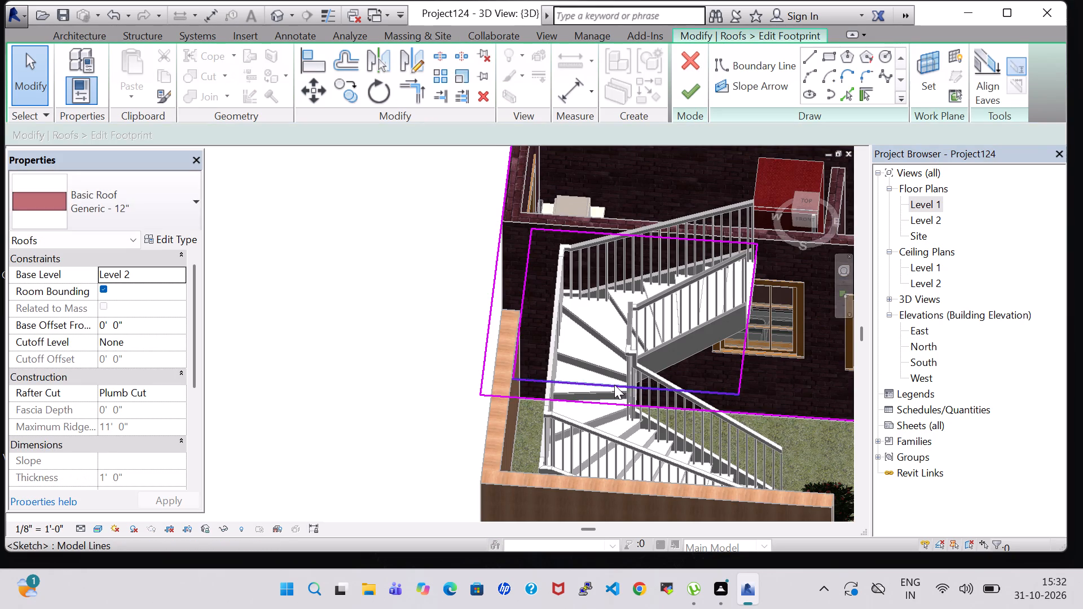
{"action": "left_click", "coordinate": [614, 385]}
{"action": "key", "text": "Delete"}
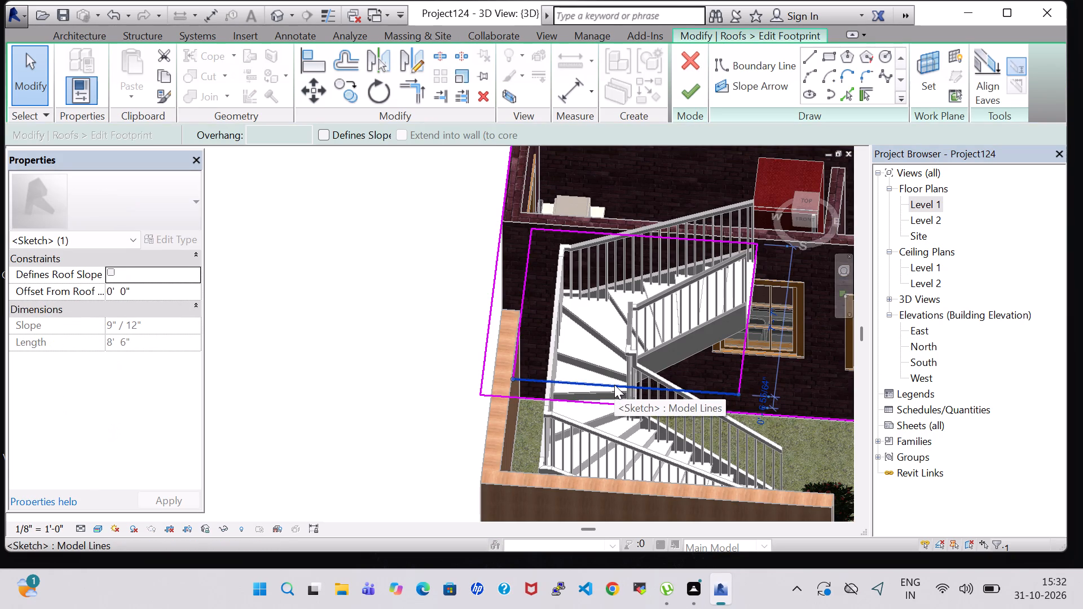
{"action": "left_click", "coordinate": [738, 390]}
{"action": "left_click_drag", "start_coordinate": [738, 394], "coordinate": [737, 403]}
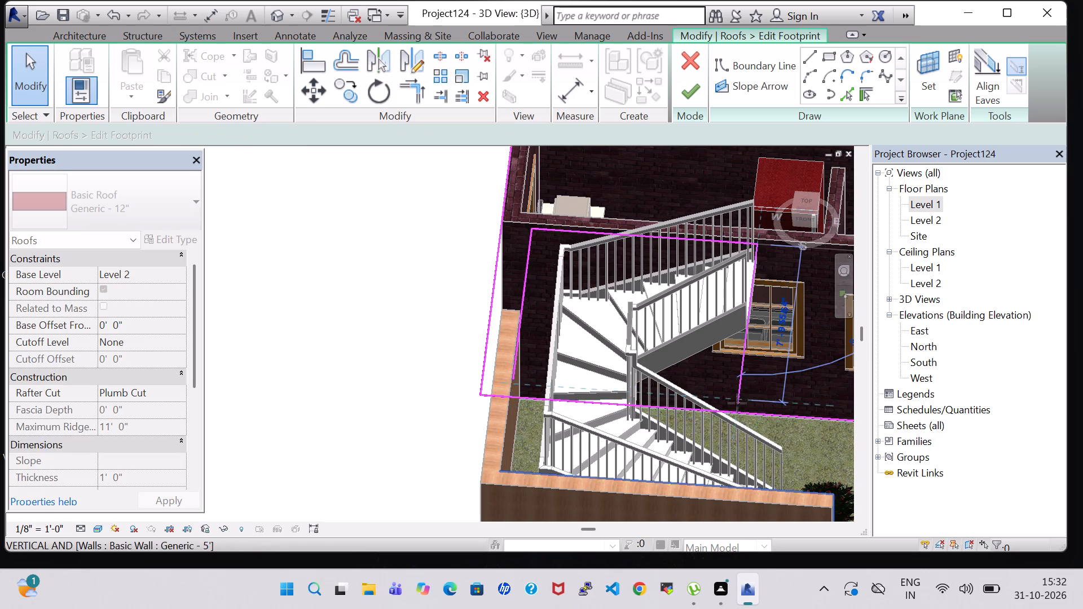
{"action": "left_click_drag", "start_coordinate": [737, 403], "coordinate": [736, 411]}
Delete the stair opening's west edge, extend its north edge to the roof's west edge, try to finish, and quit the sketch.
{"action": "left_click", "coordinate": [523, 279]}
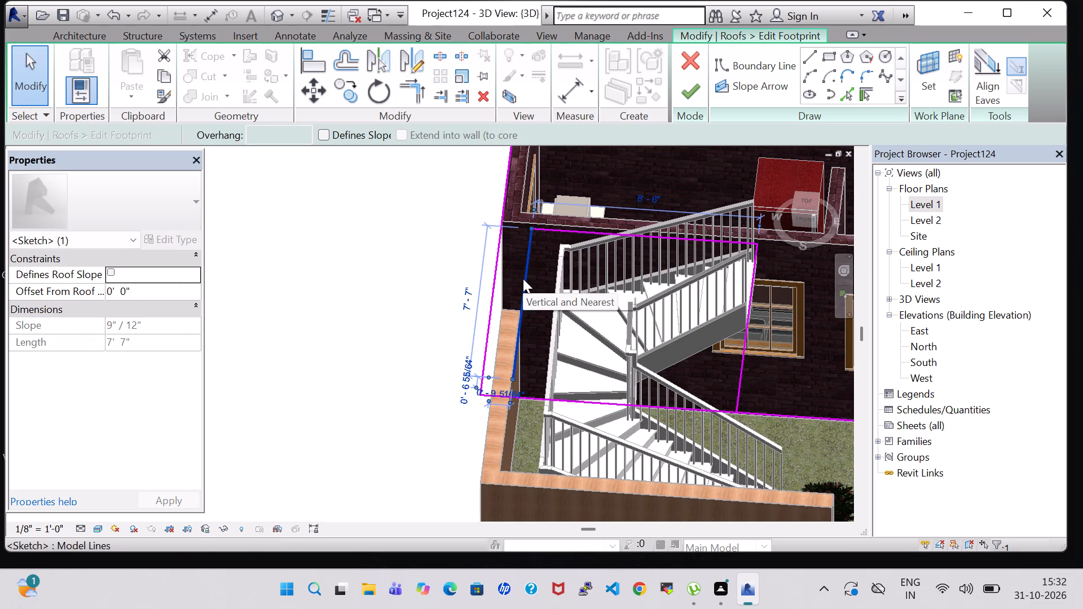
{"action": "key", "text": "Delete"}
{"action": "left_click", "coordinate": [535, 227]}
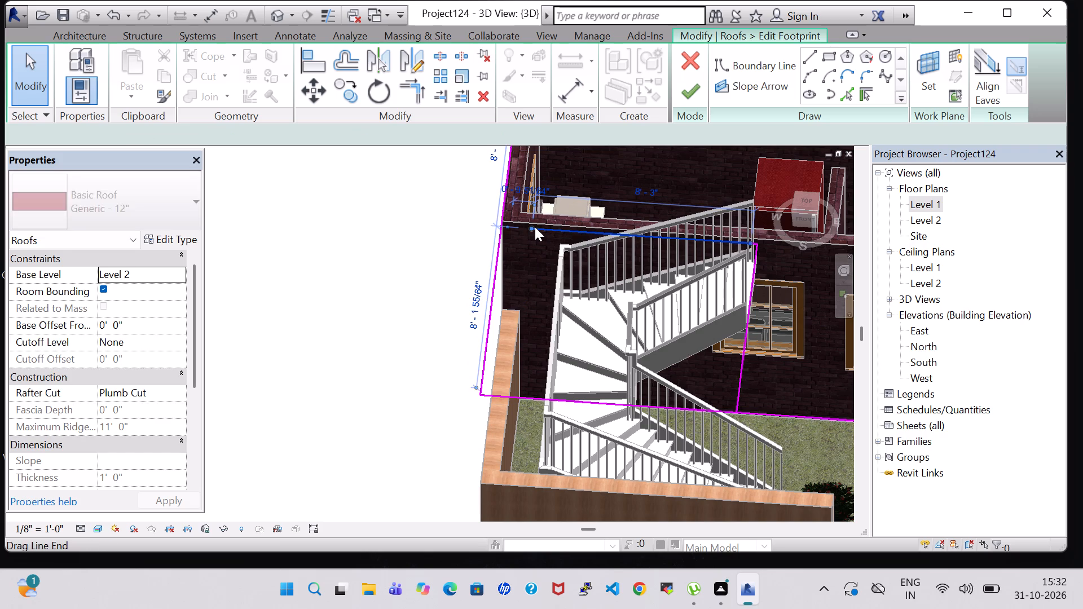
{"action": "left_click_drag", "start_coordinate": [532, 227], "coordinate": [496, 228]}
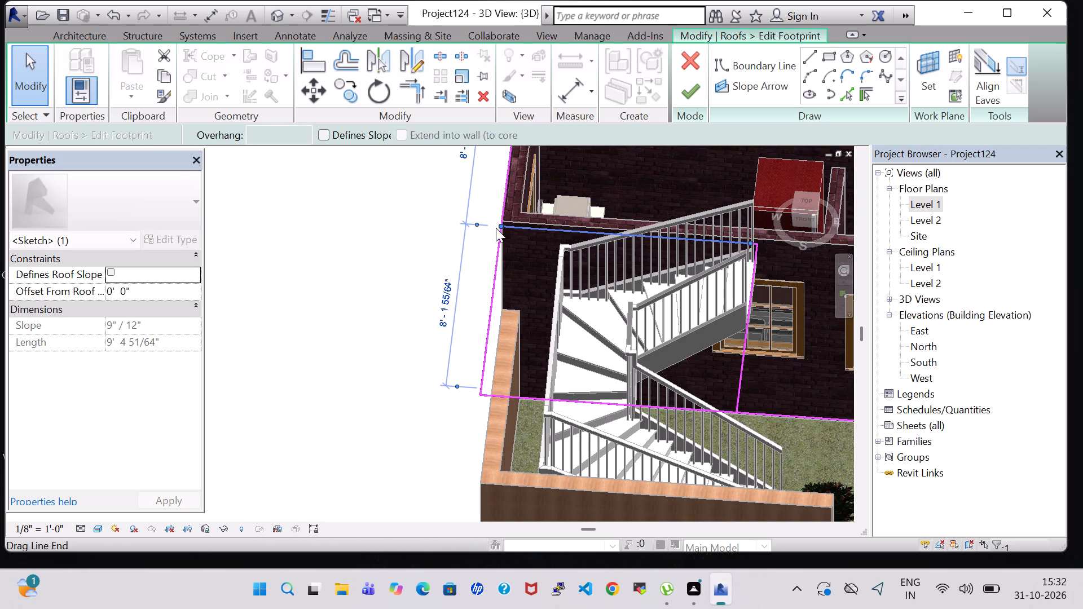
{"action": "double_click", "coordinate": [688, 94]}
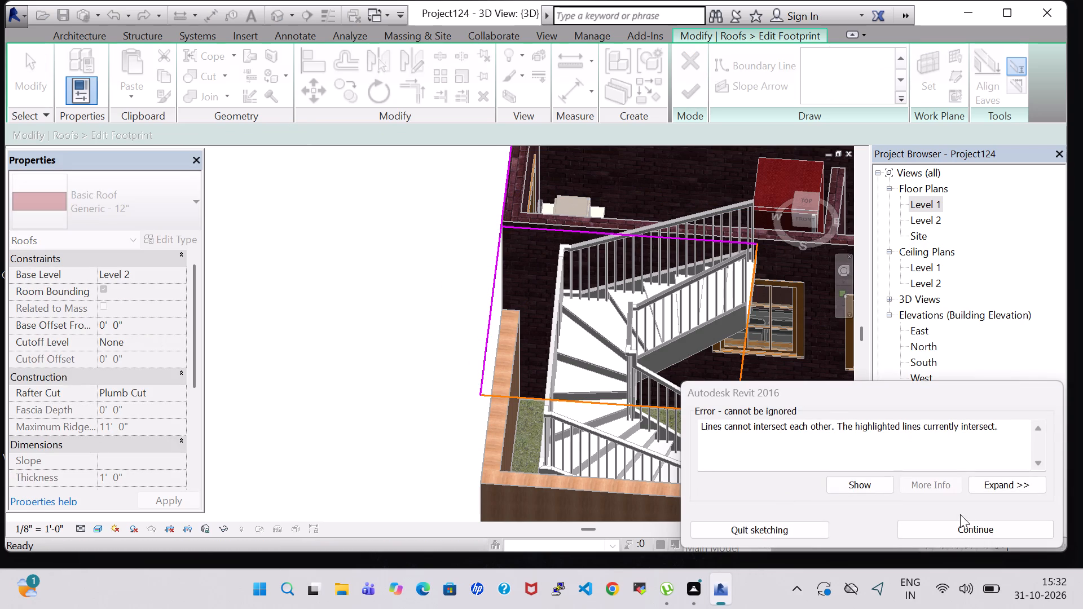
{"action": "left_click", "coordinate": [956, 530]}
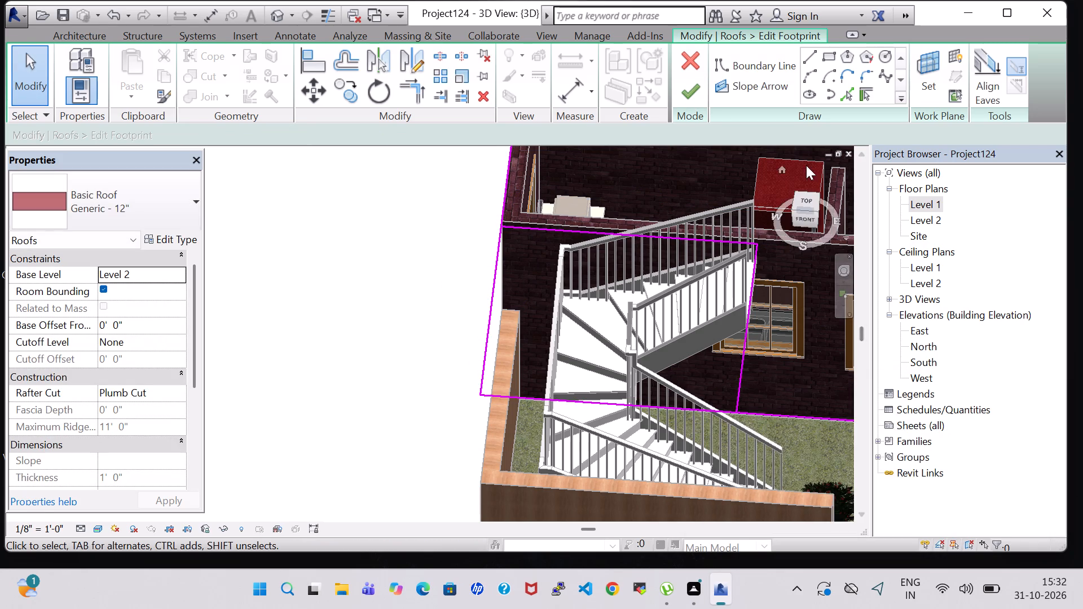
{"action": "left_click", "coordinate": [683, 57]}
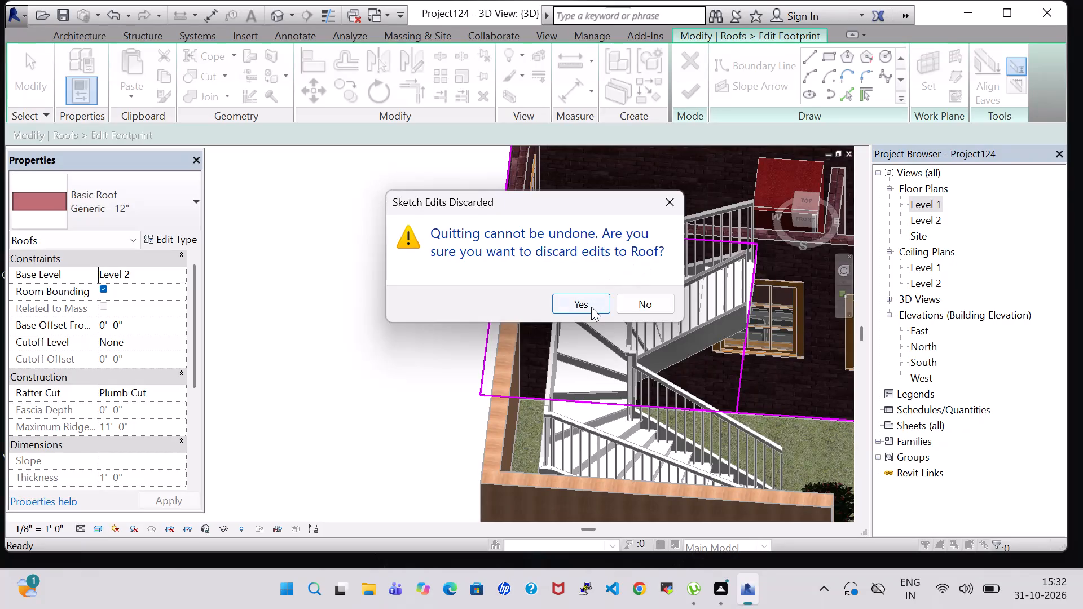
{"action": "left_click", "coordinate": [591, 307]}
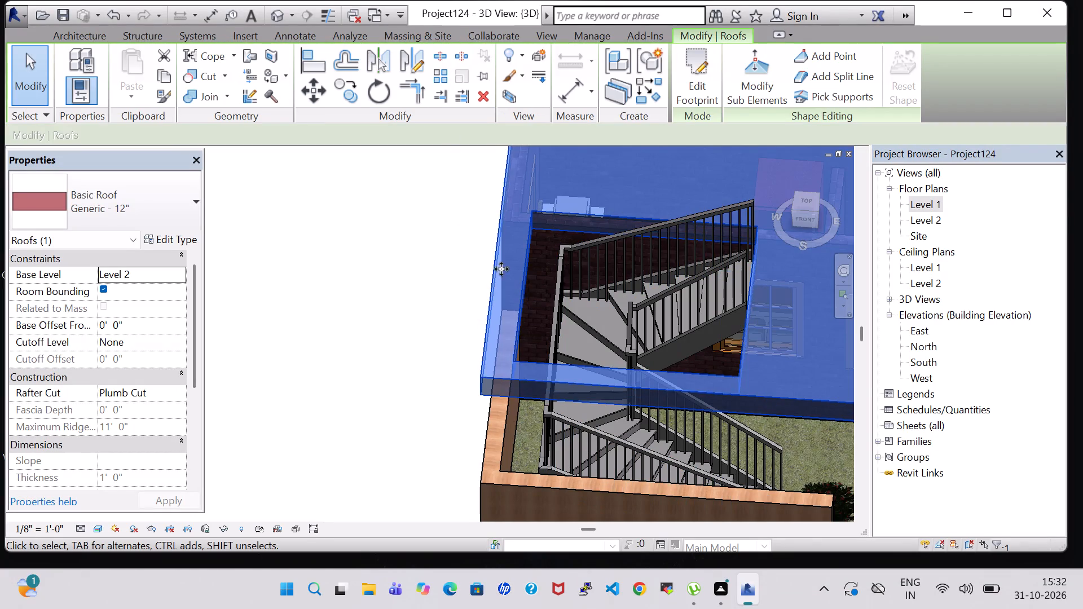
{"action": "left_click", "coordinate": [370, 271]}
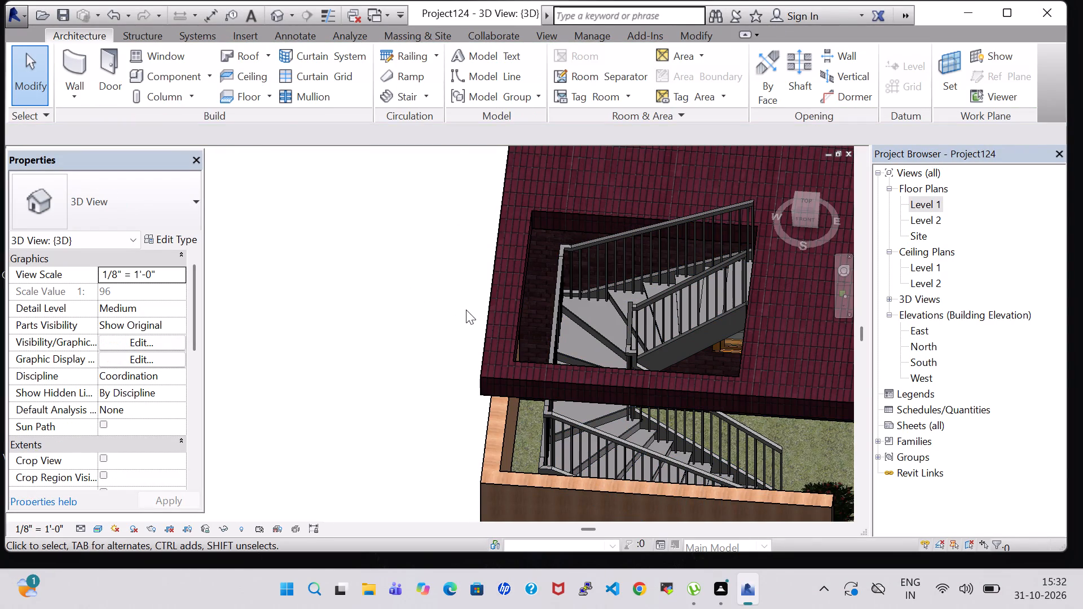
Examine the whole house, roof edge and stair in the 3D view, ending with the straight front view.
{"action": "scroll", "coordinate": [466, 310], "scroll_direction": "down", "scroll_amount": 4}
{"action": "middle_click_drag", "start_coordinate": [554, 357], "coordinate": [579, 213], "text": "shift"}
{"action": "middle_click_drag", "start_coordinate": [574, 206], "coordinate": [562, 186], "text": "shift"}
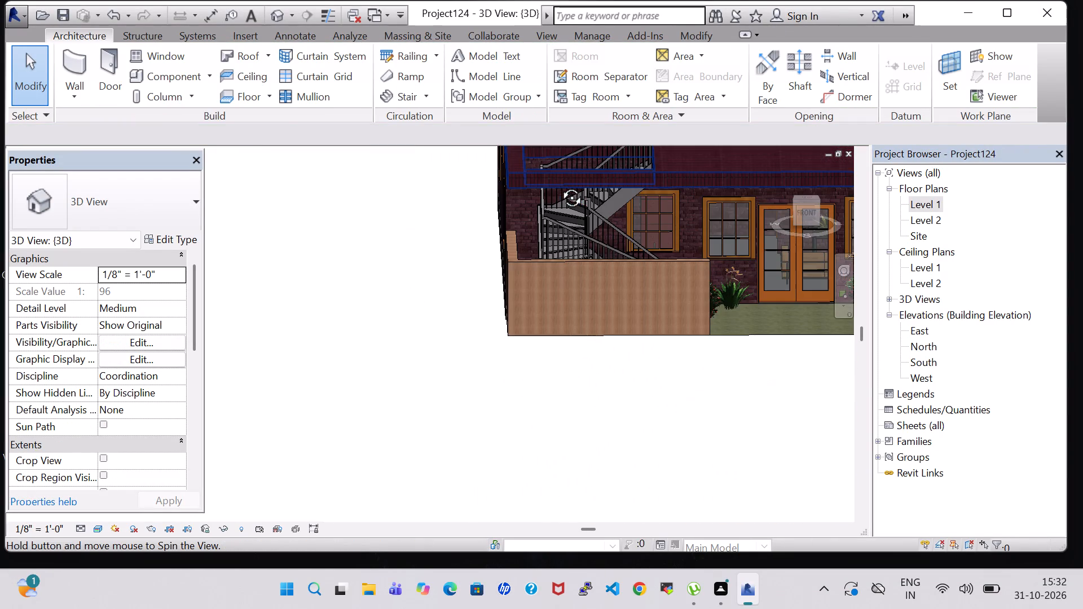
{"action": "scroll", "coordinate": [557, 181], "scroll_direction": "down", "scroll_amount": 3}
{"action": "middle_click_drag", "start_coordinate": [626, 202], "coordinate": [593, 210], "text": "shift"}
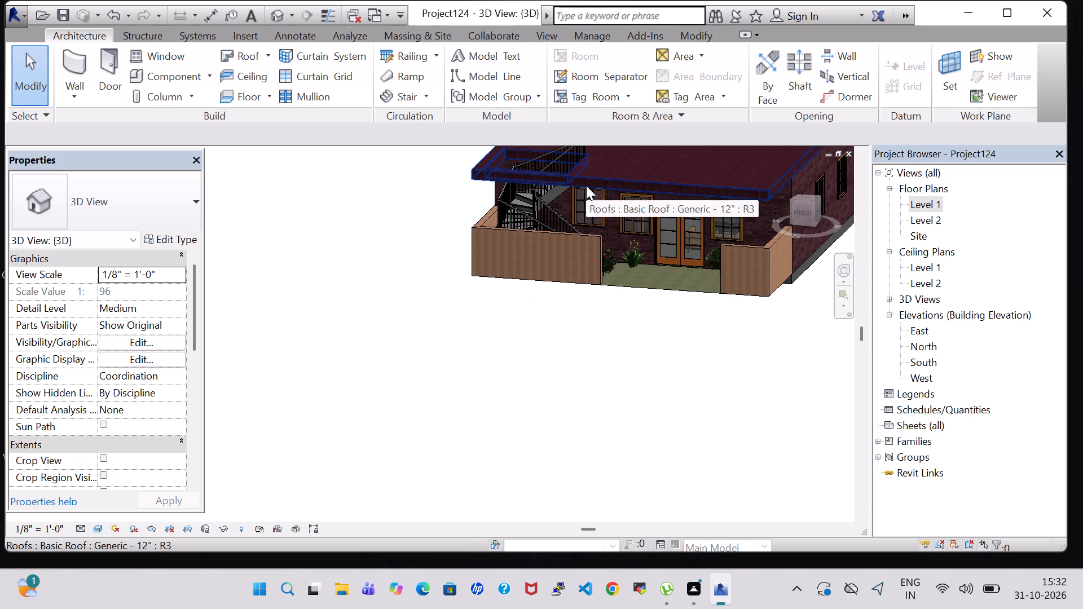
{"action": "middle_click_drag", "start_coordinate": [553, 302], "coordinate": [603, 317]}
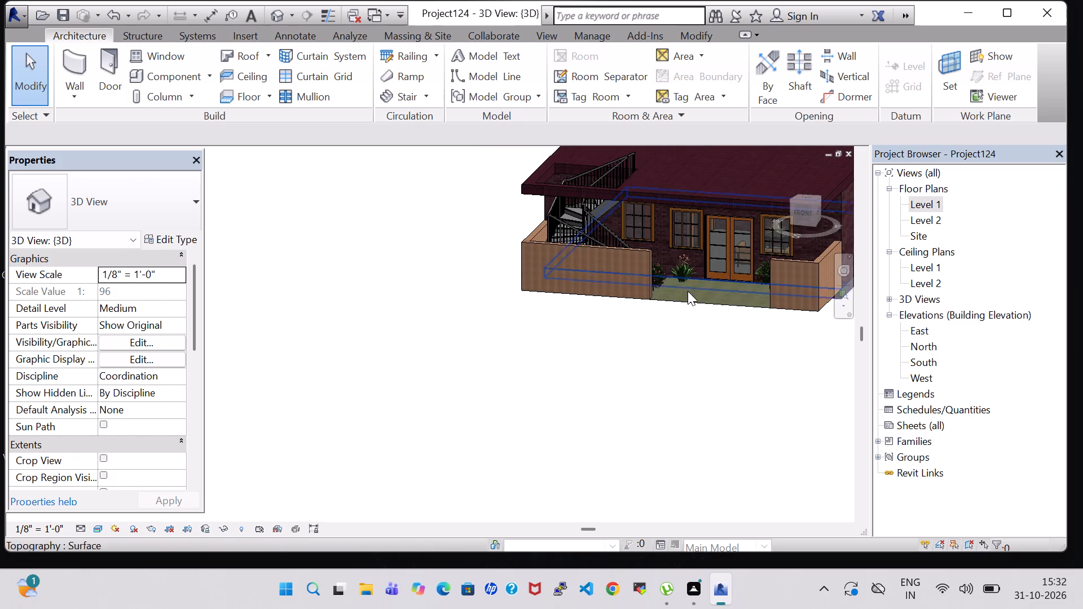
{"action": "middle_click_drag", "start_coordinate": [691, 281], "coordinate": [627, 367]}
{"action": "middle_click", "coordinate": [622, 338], "text": "shift"}
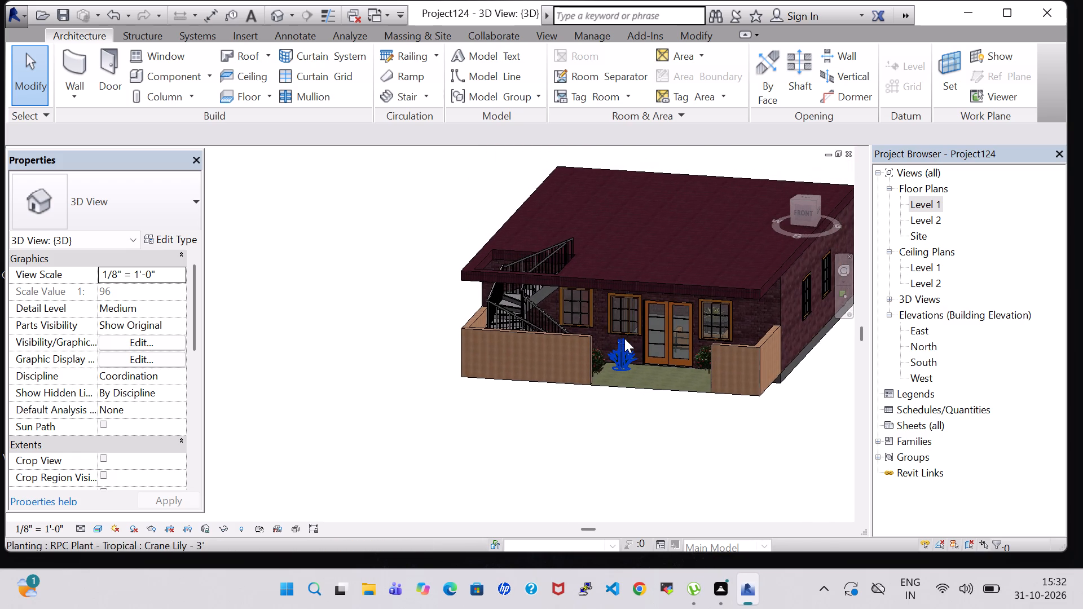
{"action": "middle_click_drag", "start_coordinate": [631, 339], "coordinate": [645, 342], "text": "shift"}
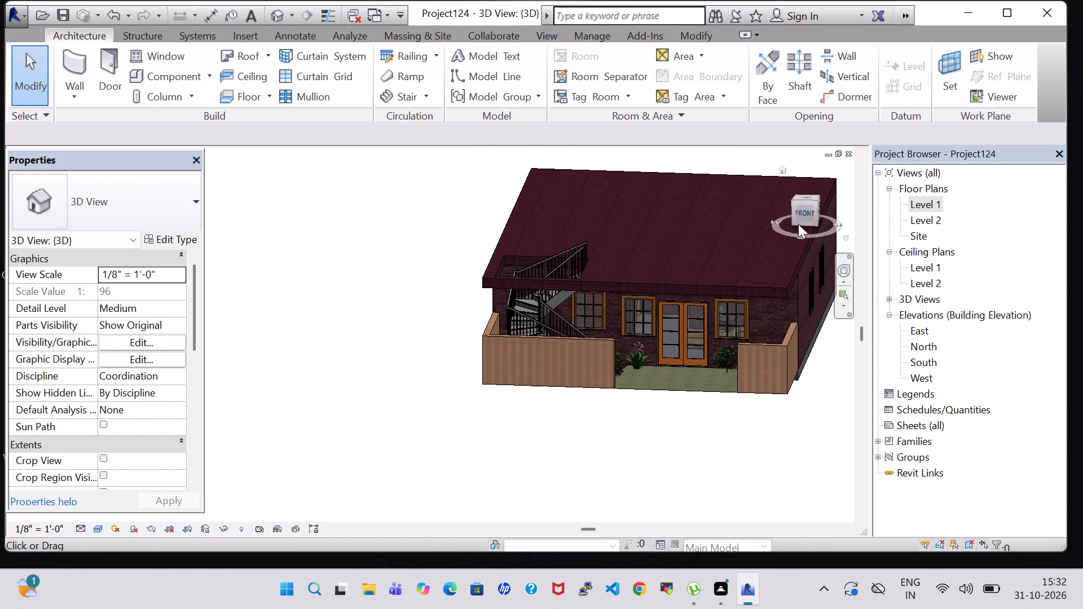
{"action": "left_click", "coordinate": [813, 217]}
{"action": "left_click", "coordinate": [800, 209]}
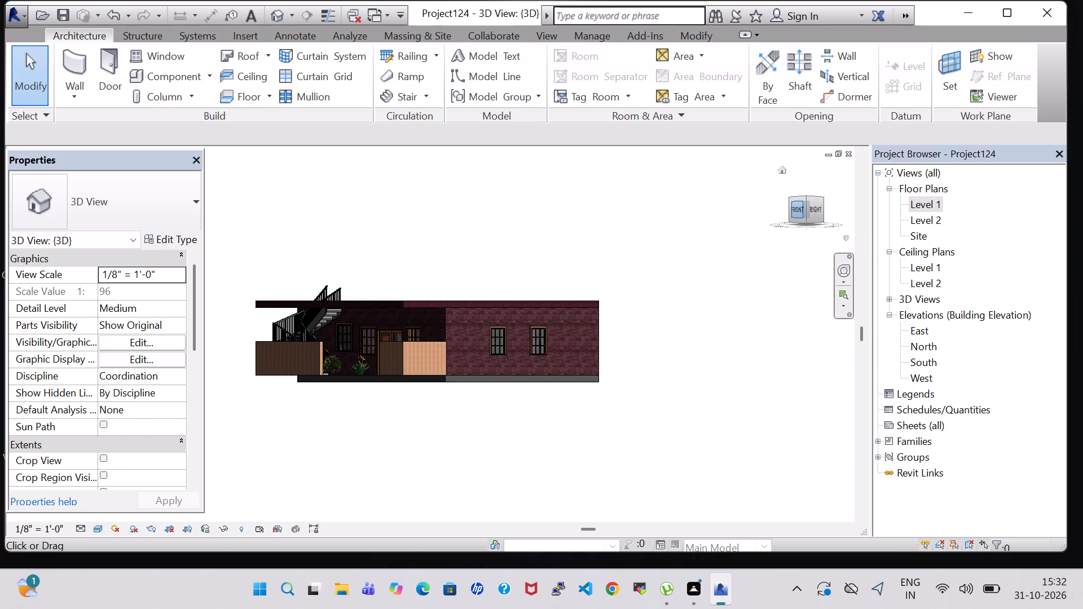
{"action": "left_click", "coordinate": [798, 211]}
{"action": "scroll", "coordinate": [404, 218], "scroll_direction": "up", "scroll_amount": 4}
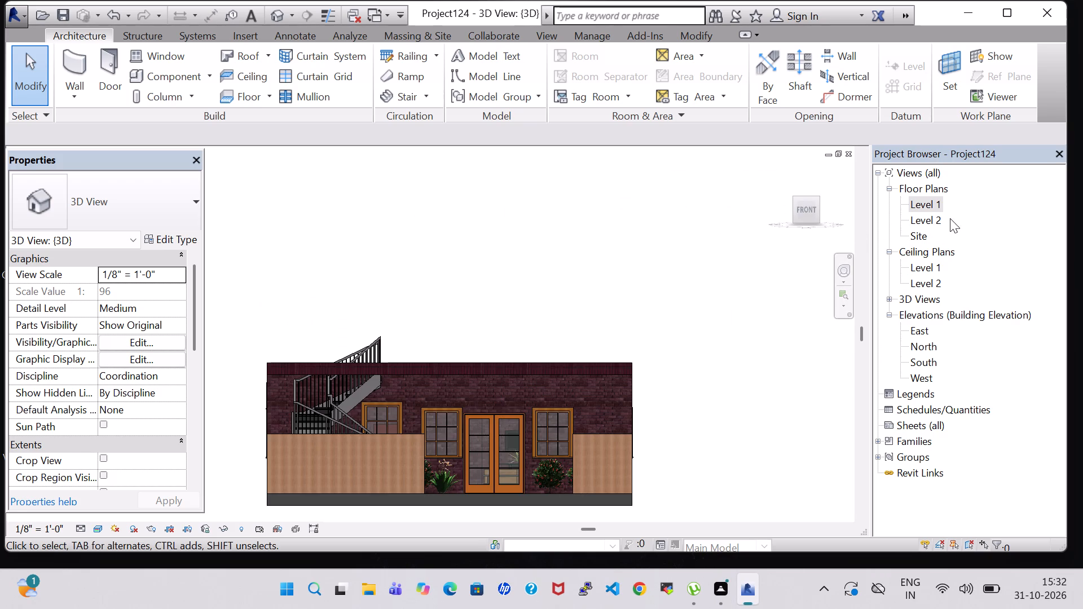
In the Level 1 plan, start a Handrail - Rectangular railing path with a line about 30' long along the north wall's centre.
{"action": "double_click", "coordinate": [919, 205]}
{"action": "left_click", "coordinate": [419, 64]}
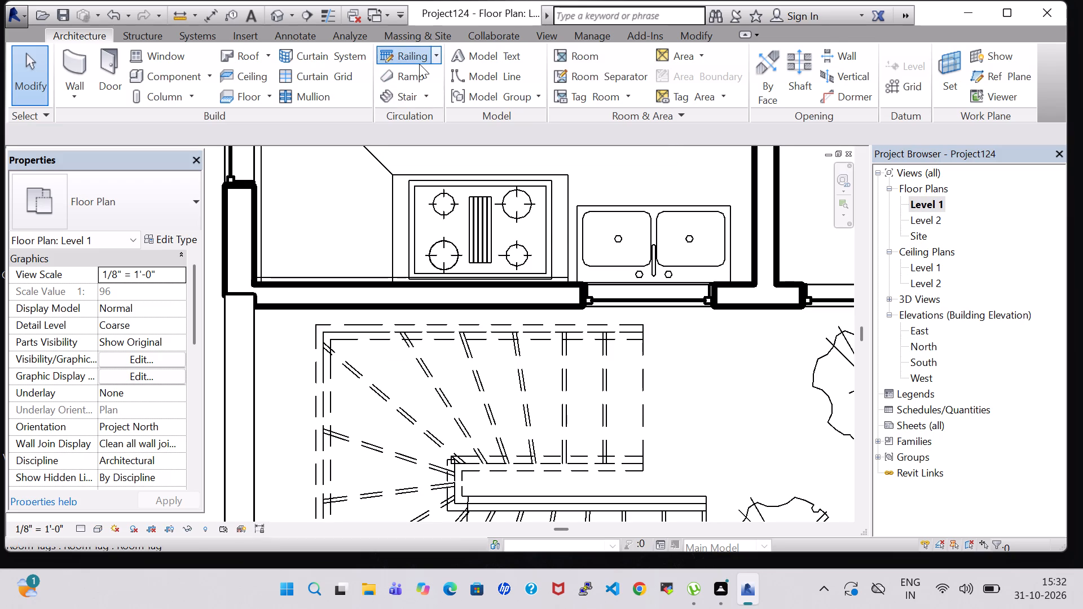
{"action": "scroll", "coordinate": [654, 179], "scroll_direction": "down", "scroll_amount": 7}
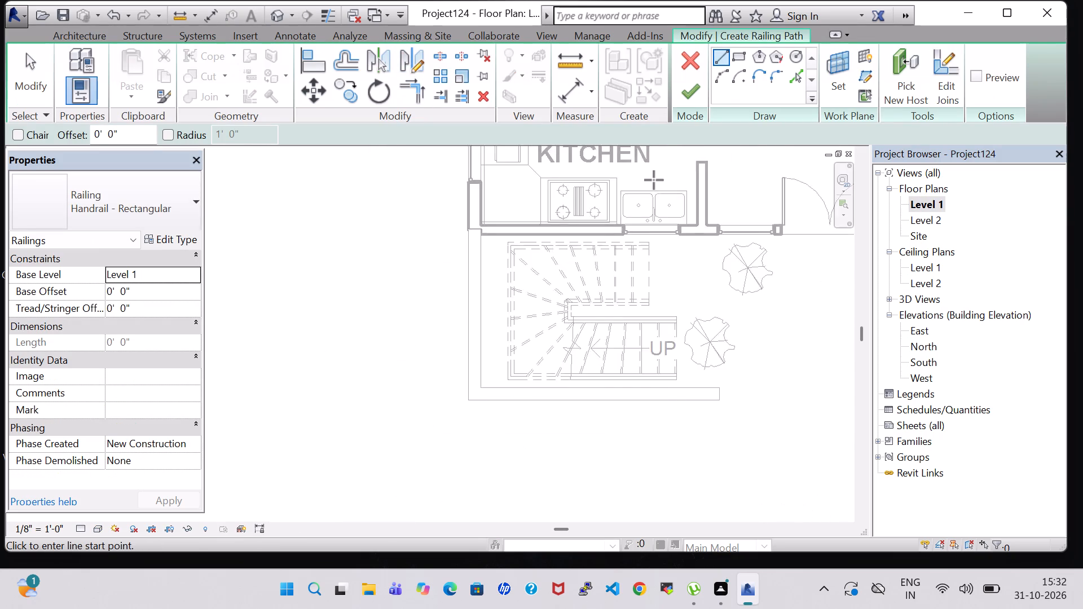
{"action": "scroll", "coordinate": [654, 180], "scroll_direction": "down", "scroll_amount": 3}
{"action": "middle_click_drag", "start_coordinate": [649, 184], "coordinate": [580, 452]}
{"action": "scroll", "coordinate": [504, 205], "scroll_direction": "up", "scroll_amount": 1}
{"action": "middle_click_drag", "start_coordinate": [504, 222], "coordinate": [500, 341]}
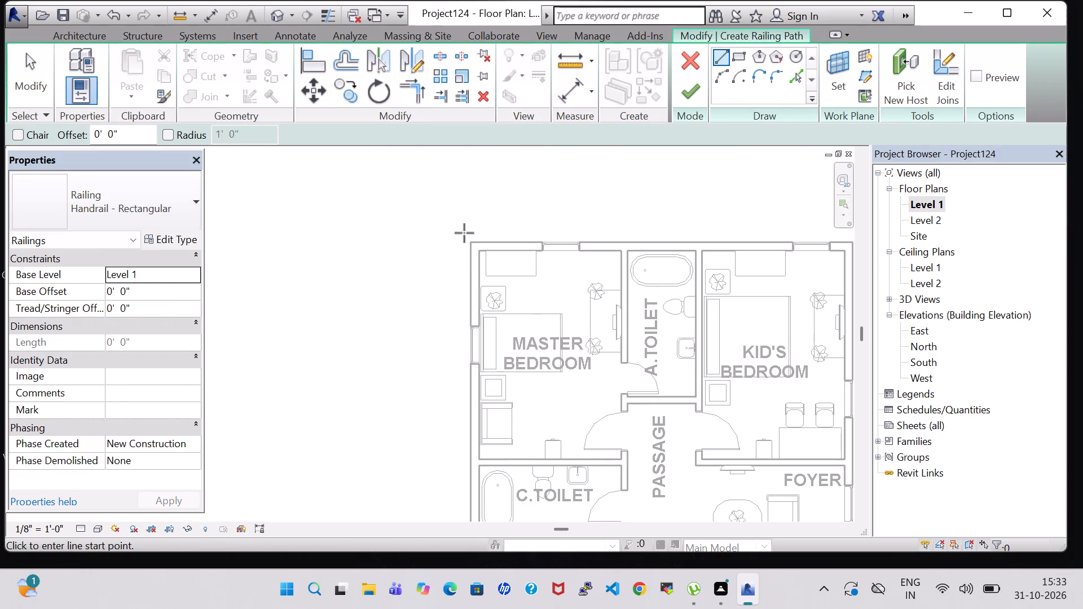
{"action": "left_click", "coordinate": [477, 248]}
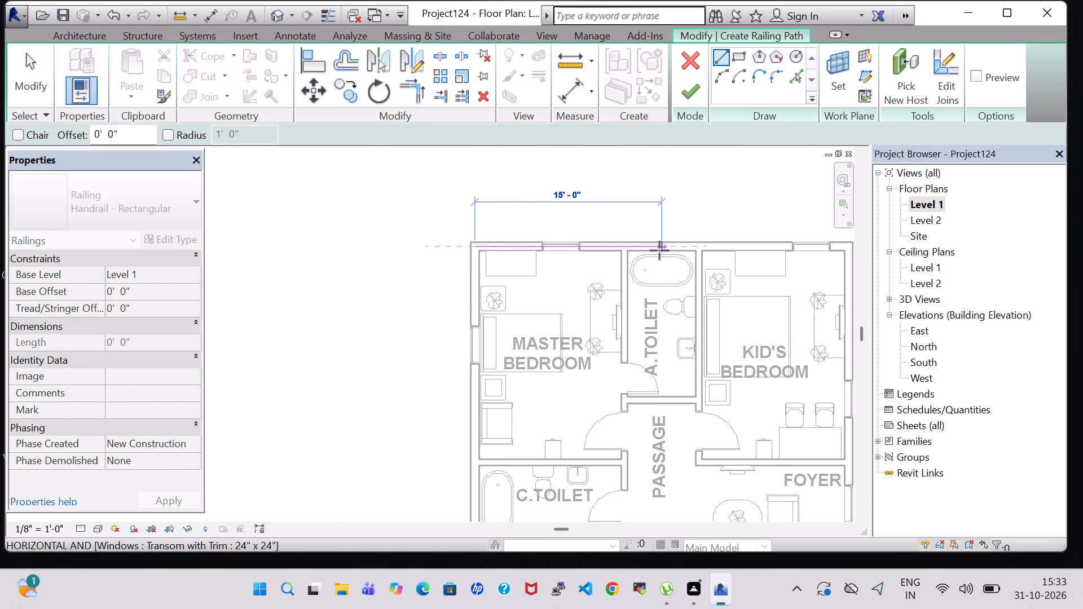
{"action": "middle_click_drag", "start_coordinate": [659, 250], "coordinate": [443, 251]}
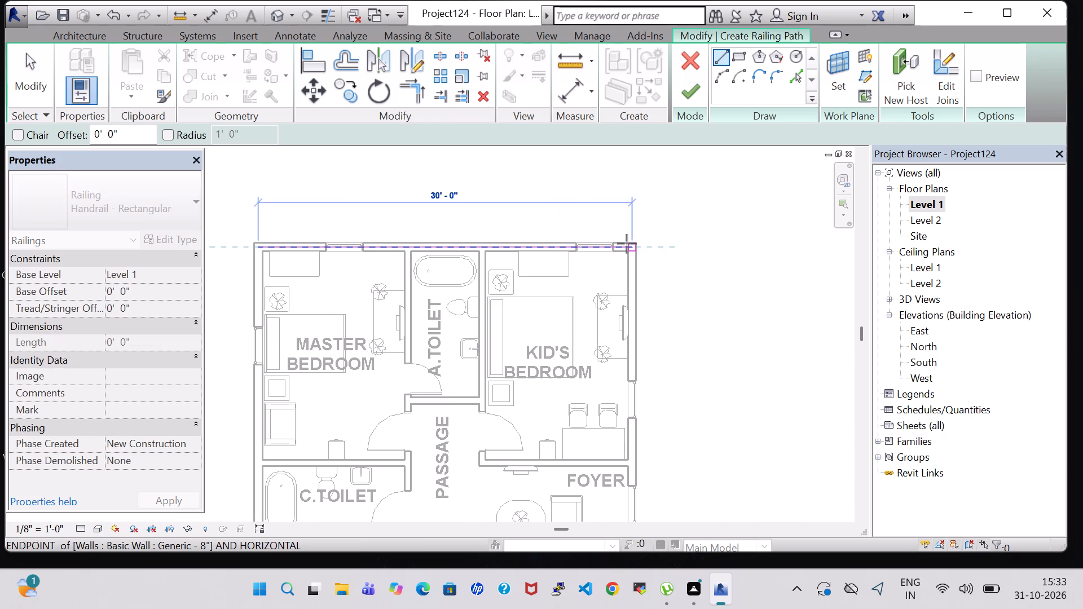
{"action": "scroll", "coordinate": [630, 248], "scroll_direction": "up", "scroll_amount": 8}
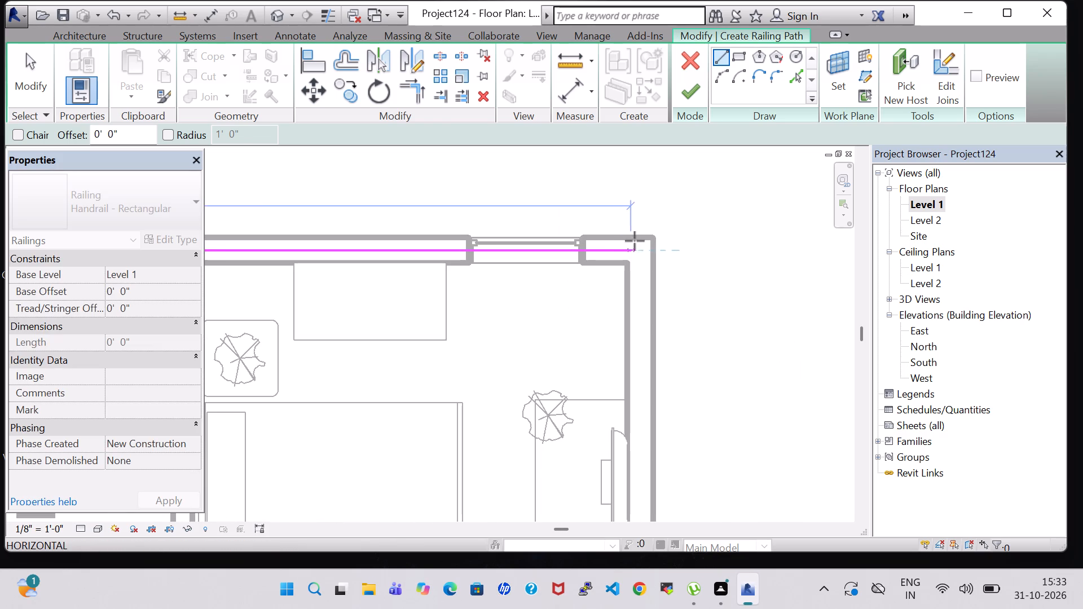
{"action": "left_click", "coordinate": [637, 247]}
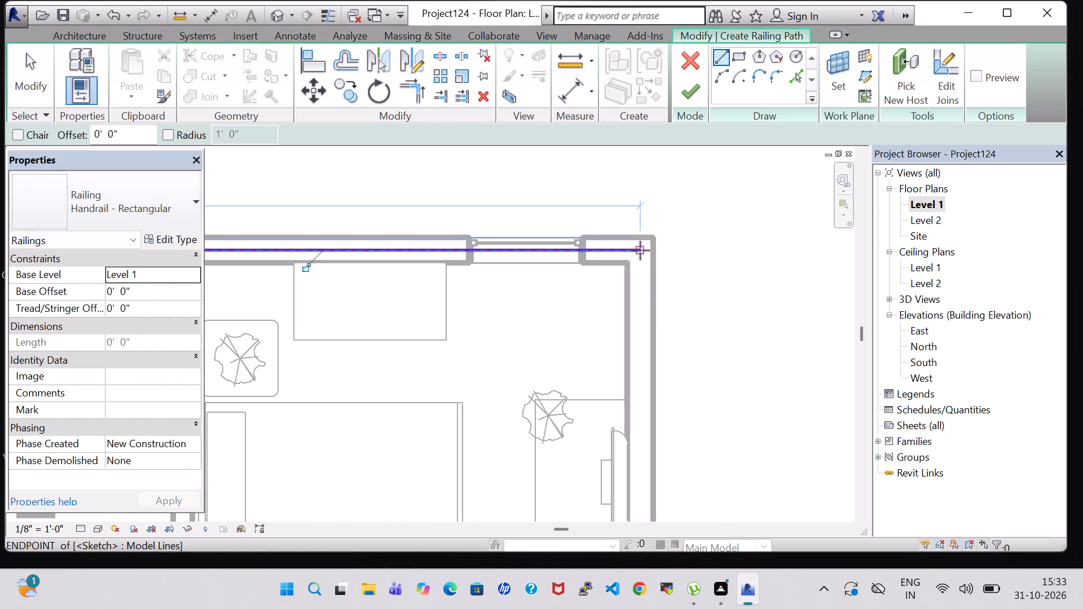
Continue the railing path from the northeast corner down the east wall's centre to the yard wall's southeast corner.
{"action": "left_click", "coordinate": [640, 250]}
{"action": "middle_click_drag", "start_coordinate": [635, 420], "coordinate": [642, 262]}
{"action": "middle_click_drag", "start_coordinate": [654, 445], "coordinate": [651, 375]}
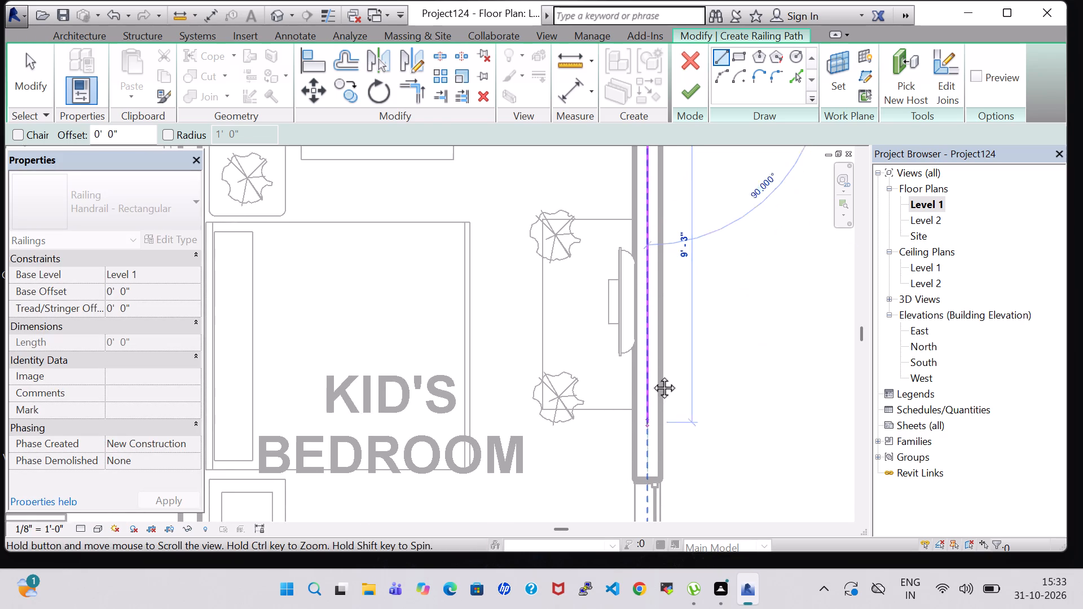
{"action": "middle_click_drag", "start_coordinate": [651, 375], "coordinate": [657, 197]}
{"action": "middle_click_drag", "start_coordinate": [642, 488], "coordinate": [640, 232]}
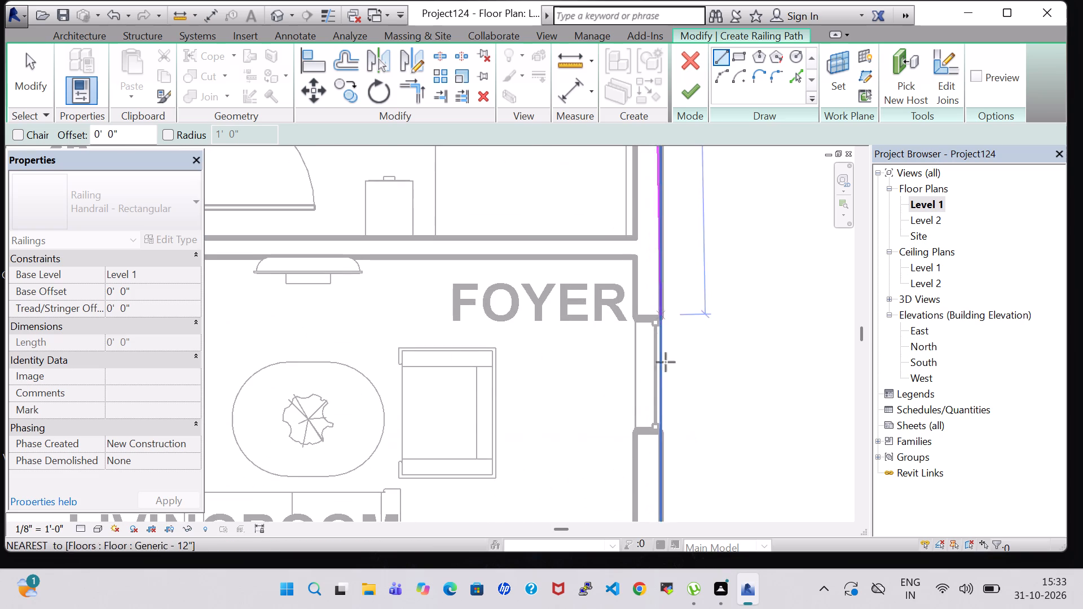
{"action": "middle_click_drag", "start_coordinate": [651, 470], "coordinate": [651, 137]}
{"action": "middle_click_drag", "start_coordinate": [639, 440], "coordinate": [649, 303]}
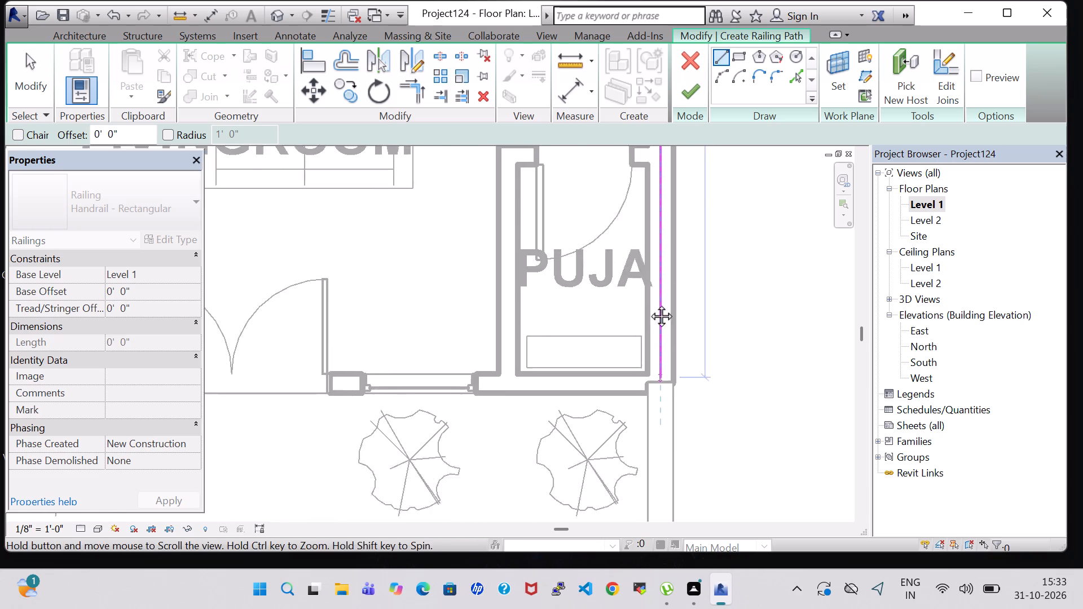
{"action": "middle_click_drag", "start_coordinate": [649, 303], "coordinate": [636, 148]}
{"action": "left_click", "coordinate": [642, 484]}
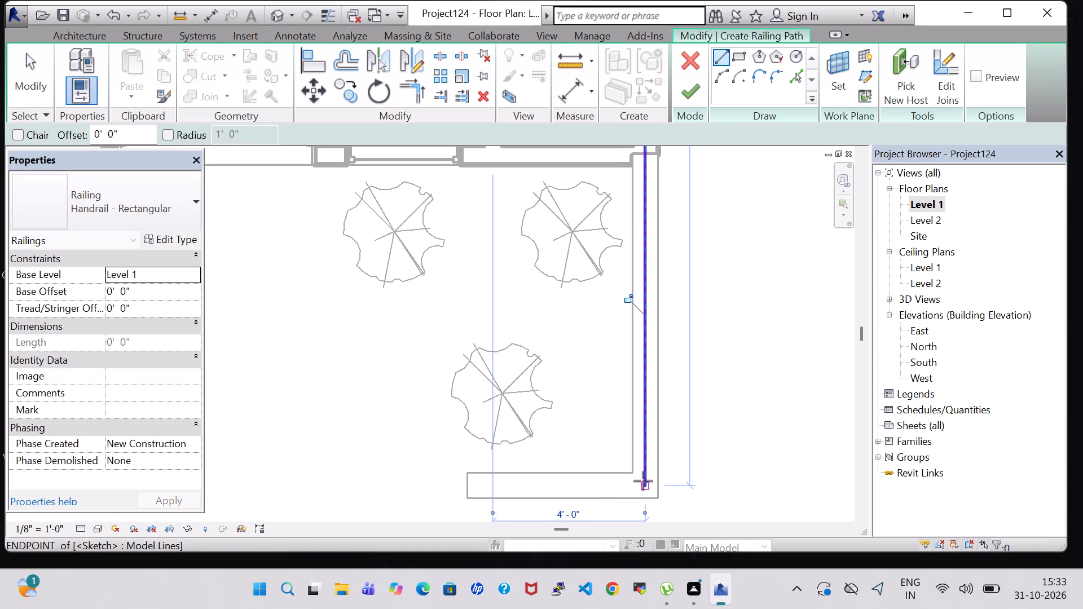
Continue the railing path from the southeast corner along the yard wall's south centreline, across the opening, to the southwest corner.
{"action": "left_click", "coordinate": [645, 486]}
{"action": "middle_click_drag", "start_coordinate": [446, 483], "coordinate": [664, 460]}
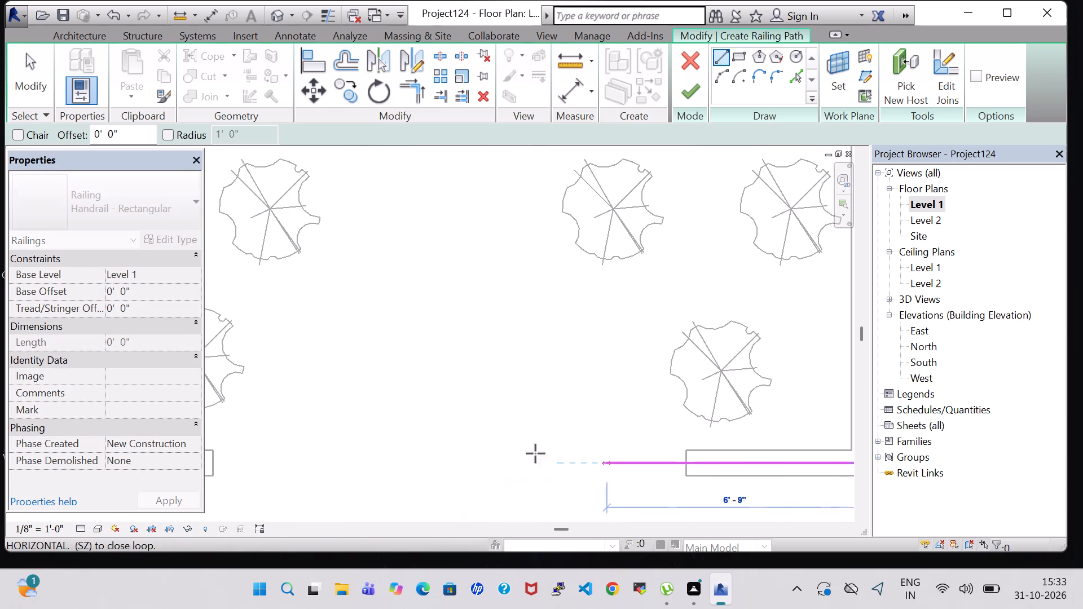
{"action": "middle_click_drag", "start_coordinate": [259, 458], "coordinate": [618, 466]}
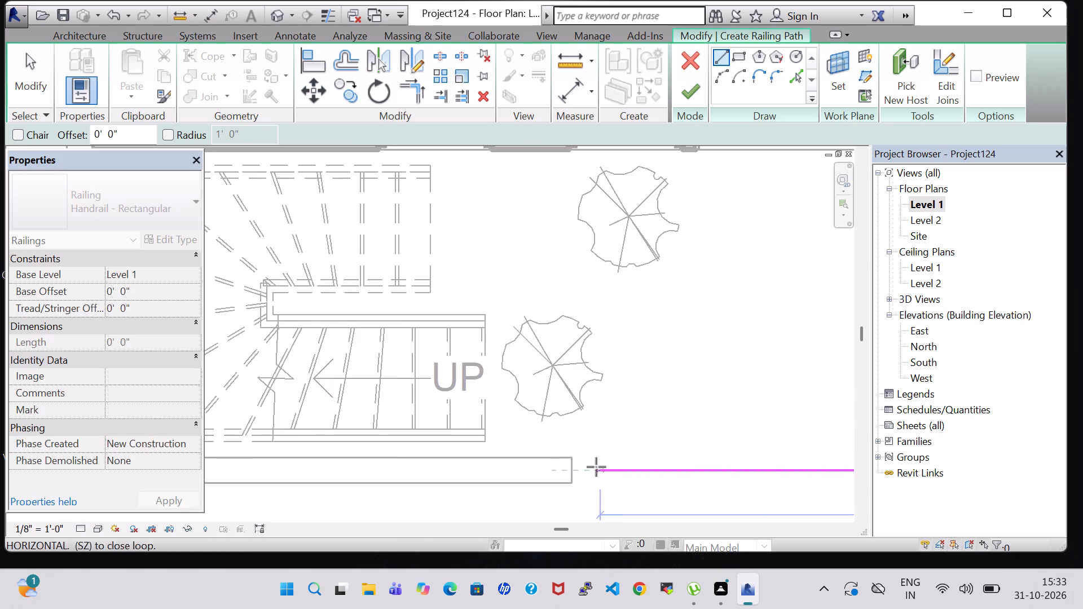
{"action": "middle_click_drag", "start_coordinate": [287, 457], "coordinate": [672, 470]}
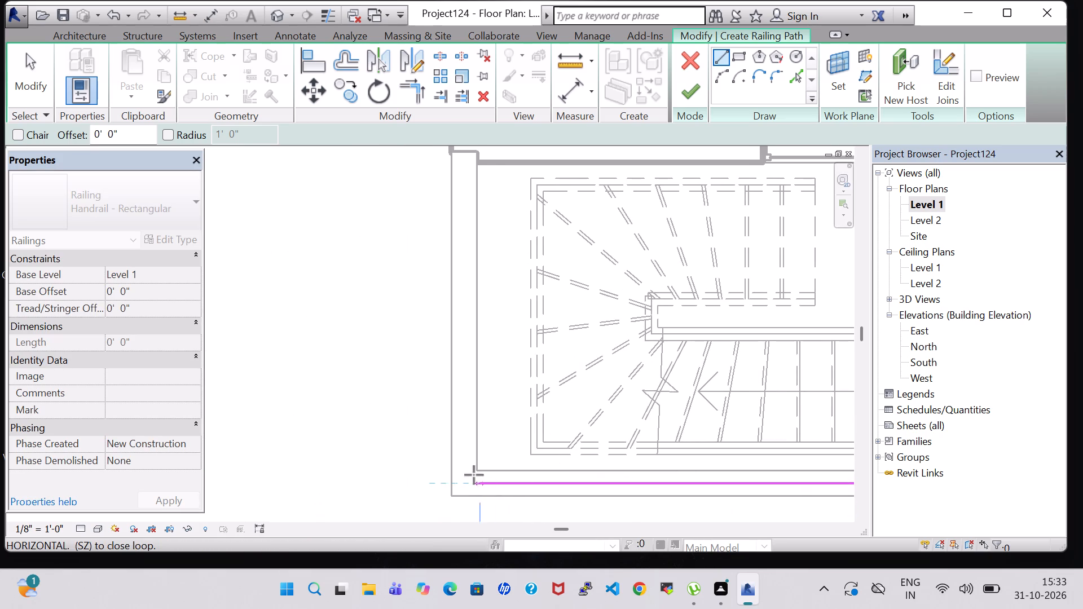
{"action": "left_click", "coordinate": [462, 482]}
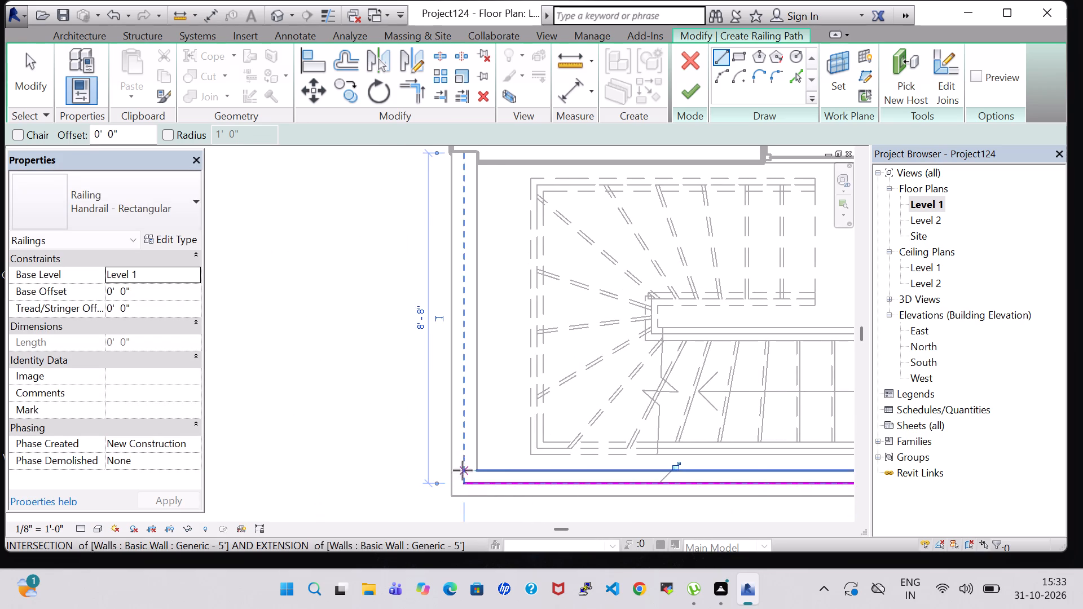
Close the railing path with a line up the west walls' centre to the northwest corner, and finish the railing.
{"action": "left_click", "coordinate": [464, 483]}
{"action": "middle_click_drag", "start_coordinate": [466, 222], "coordinate": [461, 458]}
{"action": "middle_click_drag", "start_coordinate": [469, 188], "coordinate": [472, 409]}
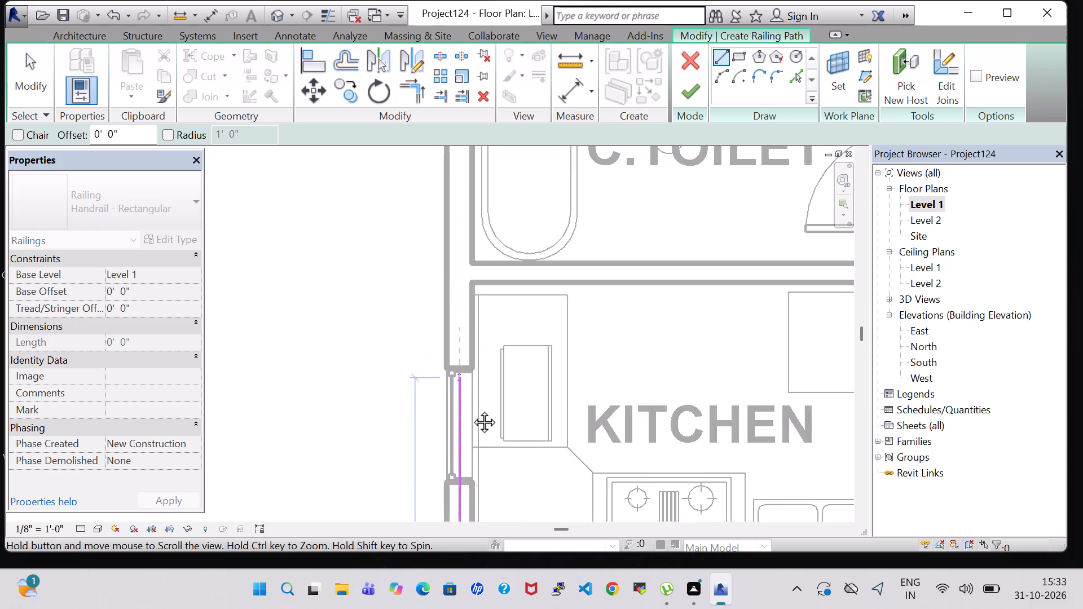
{"action": "middle_click_drag", "start_coordinate": [472, 409], "coordinate": [473, 440]}
{"action": "middle_click_drag", "start_coordinate": [462, 208], "coordinate": [461, 448]}
{"action": "middle_click_drag", "start_coordinate": [460, 208], "coordinate": [461, 240]}
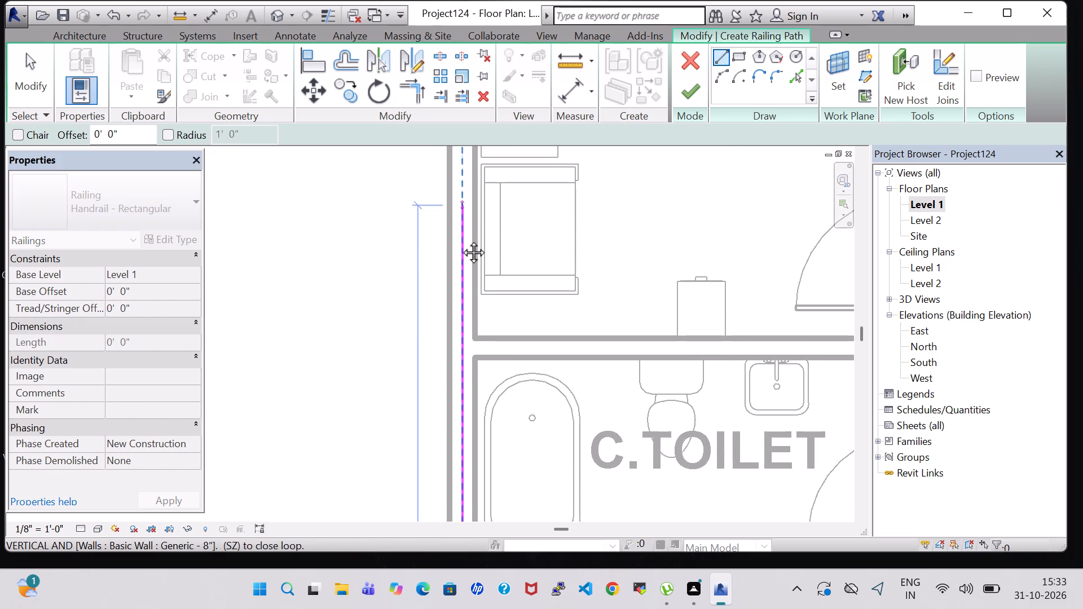
{"action": "middle_click_drag", "start_coordinate": [461, 240], "coordinate": [453, 473]}
{"action": "middle_click_drag", "start_coordinate": [463, 199], "coordinate": [468, 524]}
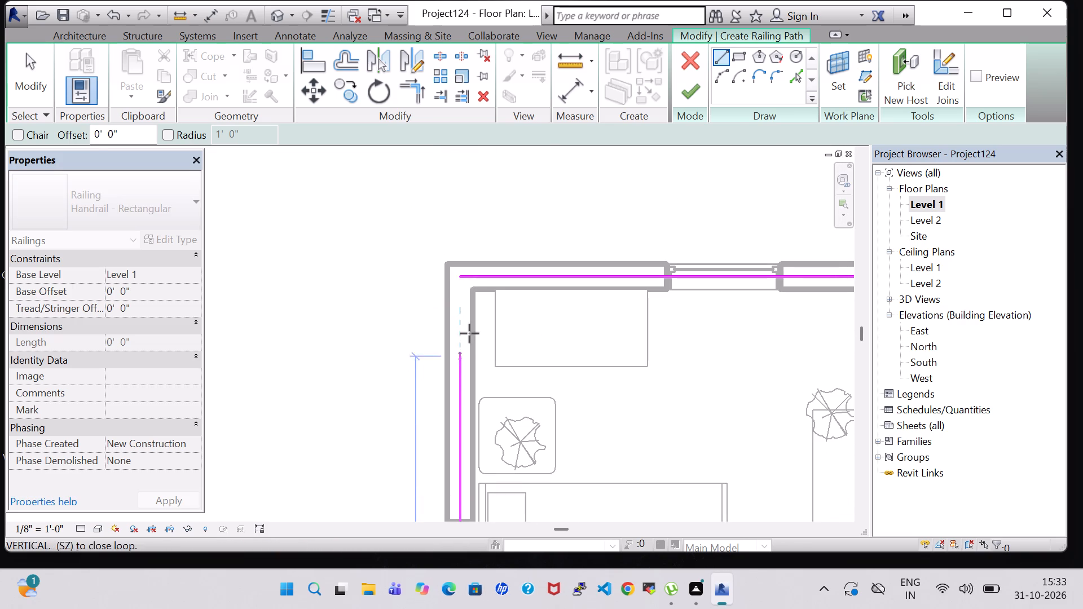
{"action": "left_click", "coordinate": [464, 273]}
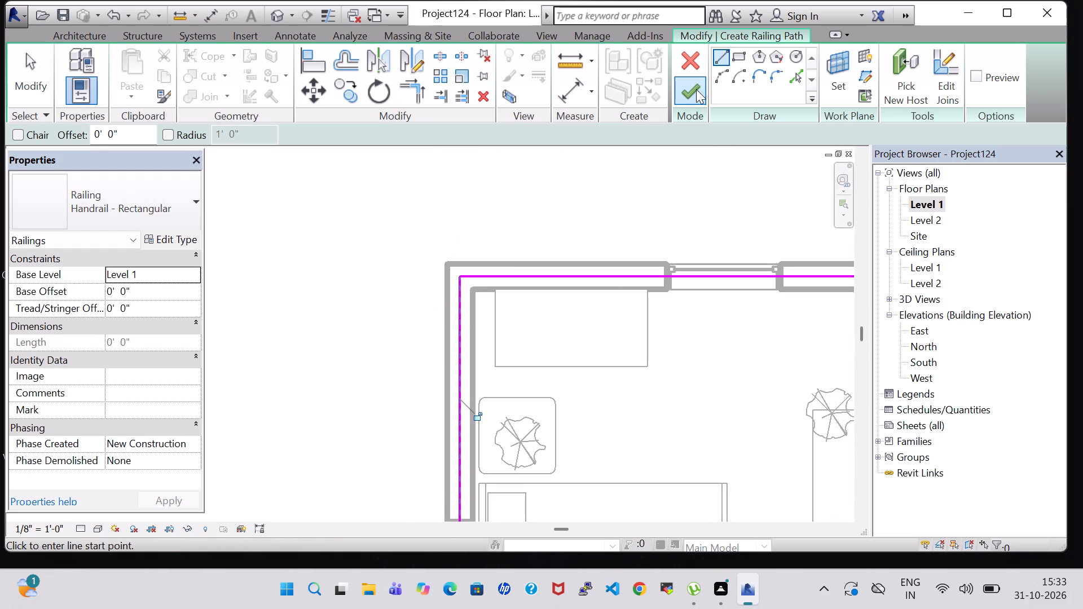
{"action": "left_click", "coordinate": [696, 89]}
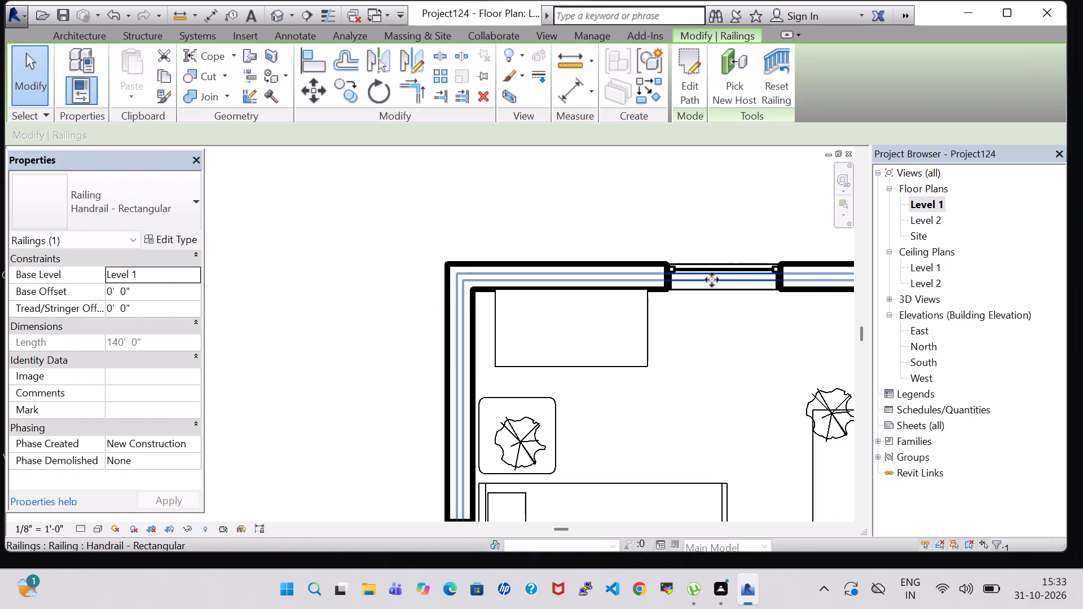
Change the perimeter railing's type to Glass Panel - Bottom Fill and set its base offset to 11'.
{"action": "left_click", "coordinate": [712, 280]}
{"action": "left_click", "coordinate": [169, 209]}
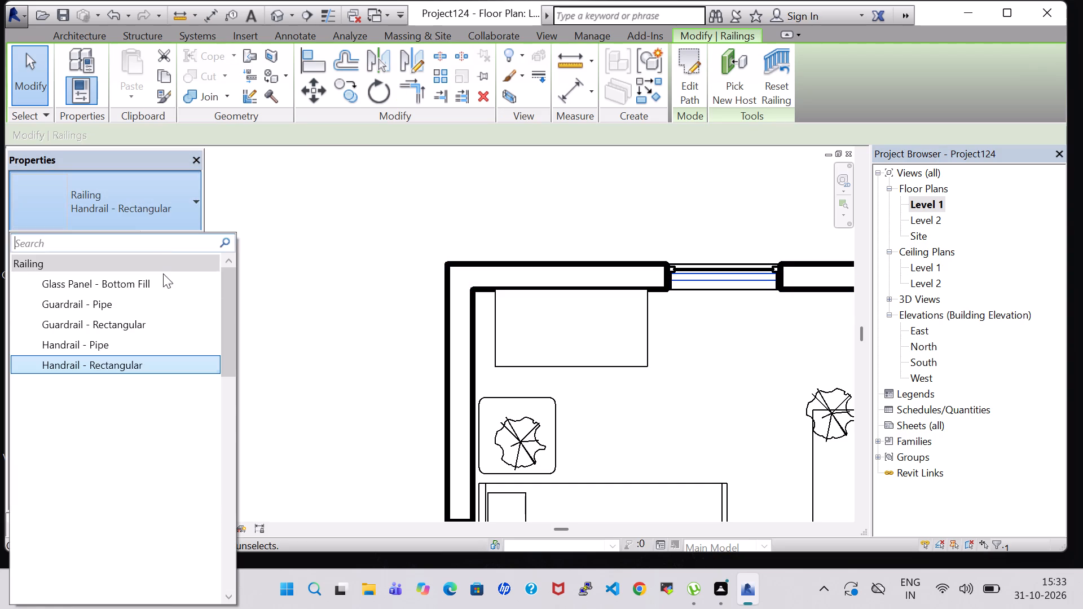
{"action": "left_click", "coordinate": [161, 281]}
{"action": "double_click", "coordinate": [111, 290]}
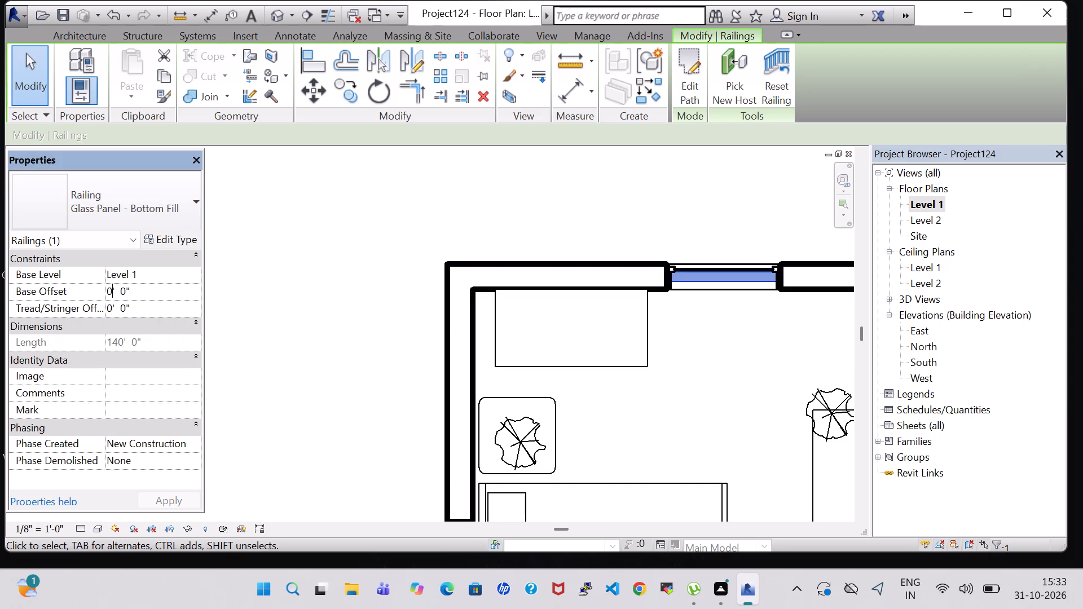
{"action": "key", "text": "BackSpace"}
{"action": "type", "text": "11"}
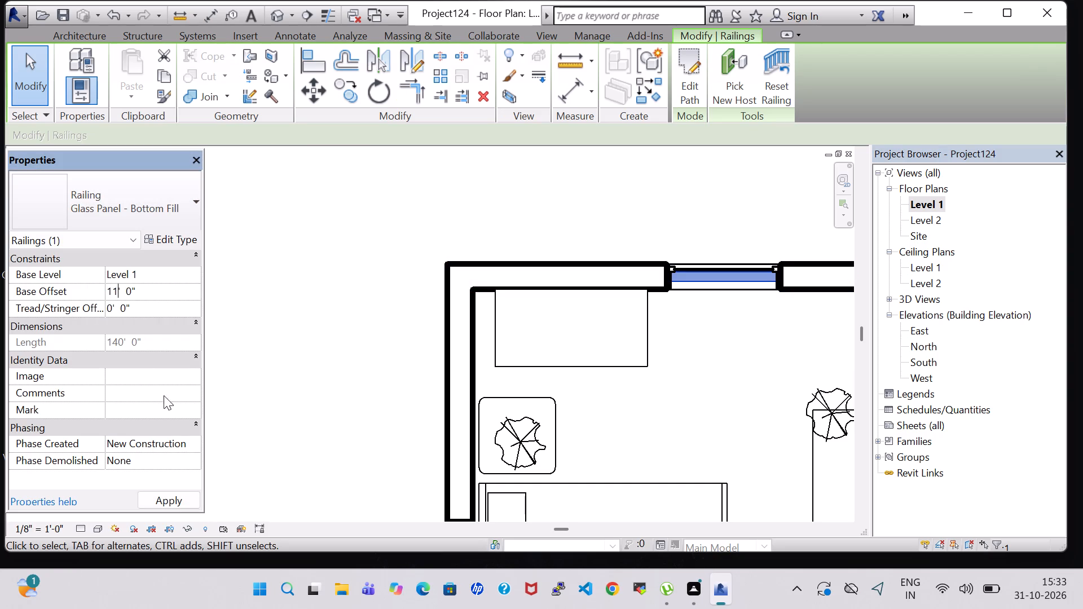
{"action": "left_click", "coordinate": [176, 498]}
{"action": "left_click", "coordinate": [267, 390]}
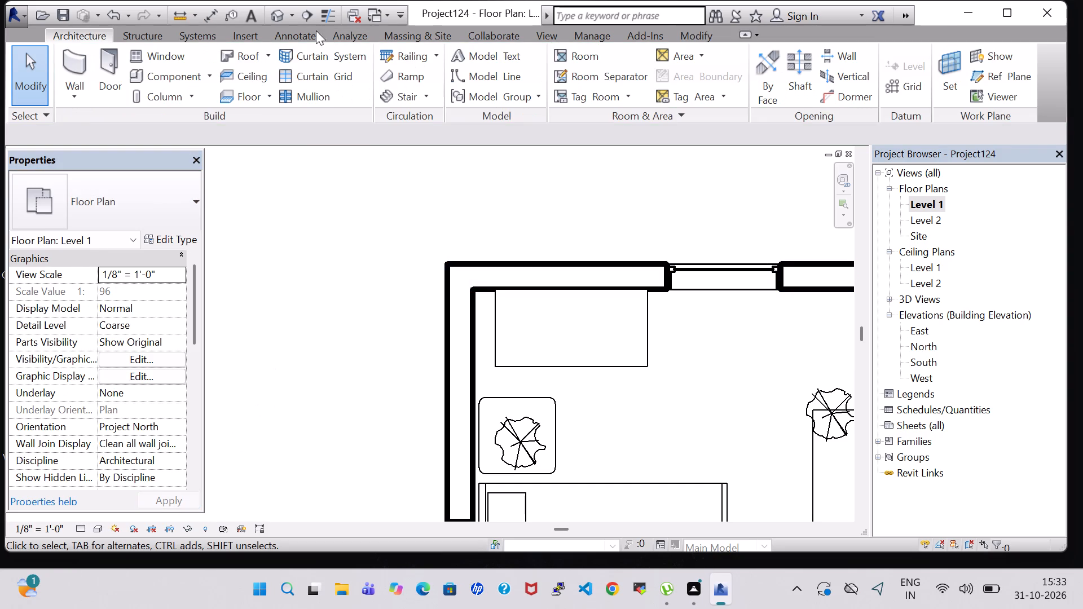
Examine the glass railing above the roof in the 3D view, from the front and slightly above.
{"action": "left_click", "coordinate": [276, 19]}
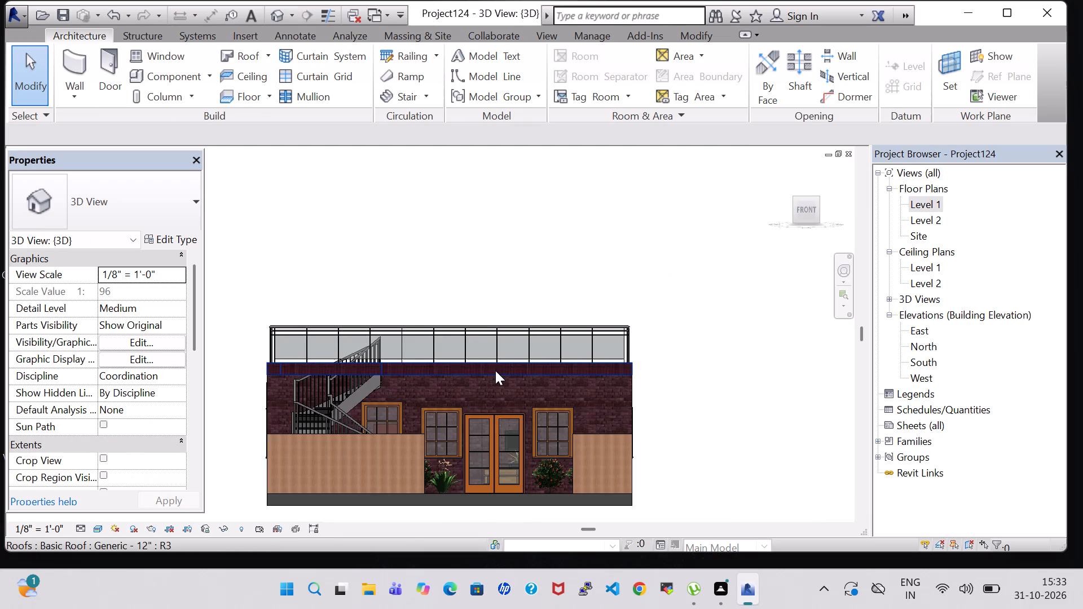
{"action": "middle_click_drag", "start_coordinate": [449, 252], "coordinate": [441, 380], "text": "shift"}
{"action": "middle_click_drag", "start_coordinate": [441, 380], "coordinate": [457, 271], "text": "shift"}
{"action": "middle_click_drag", "start_coordinate": [457, 259], "coordinate": [448, 262]}
{"action": "middle_click_drag", "start_coordinate": [448, 254], "coordinate": [569, 203]}
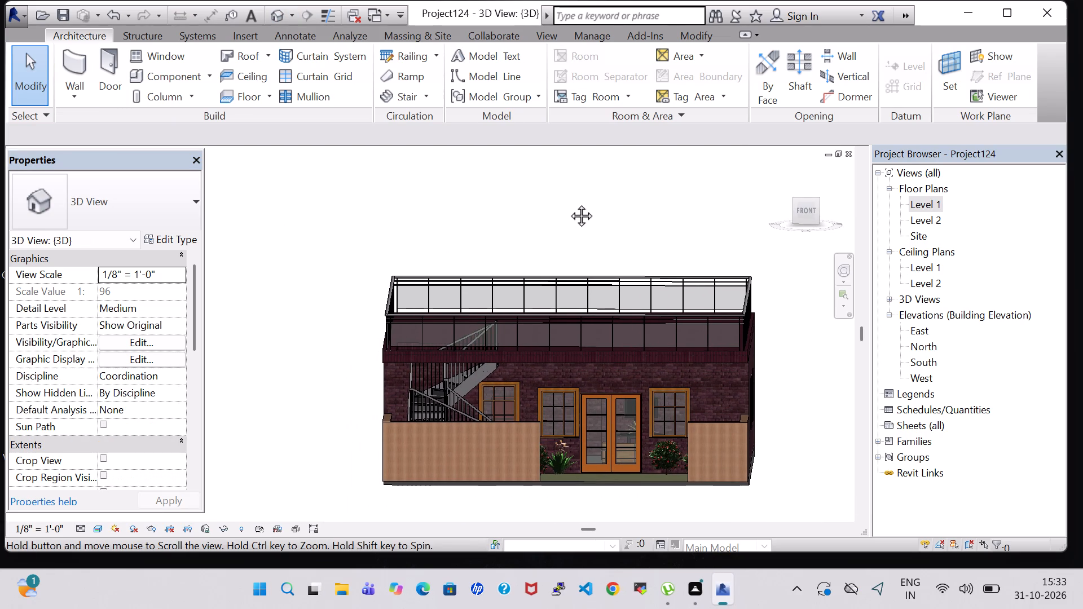
{"action": "middle_click_drag", "start_coordinate": [569, 203], "coordinate": [569, 201]}
Save the project.
{"action": "left_click", "coordinate": [56, 19]}
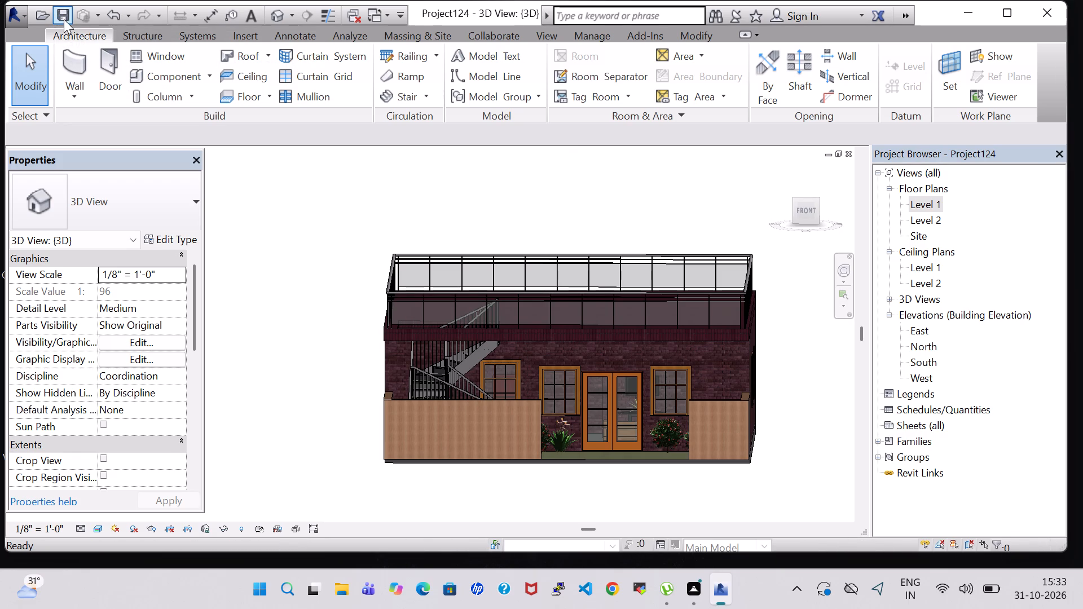
Export the model as an IFC 2x3 file named Project124 into the work folder on the Desktop.
{"action": "left_click", "coordinate": [19, 10]}
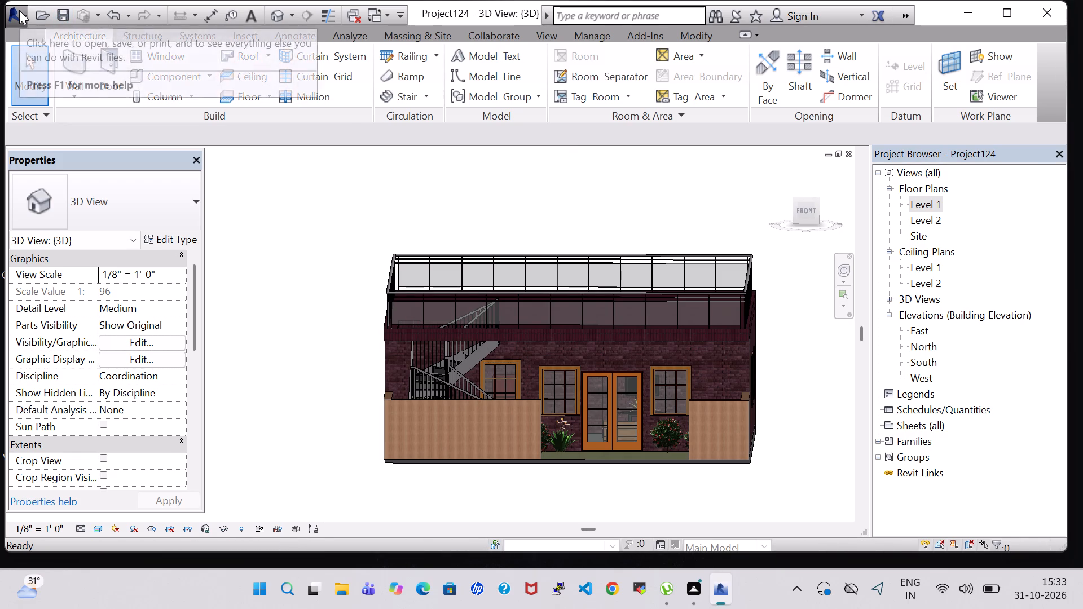
{"action": "left_click", "coordinate": [80, 284]}
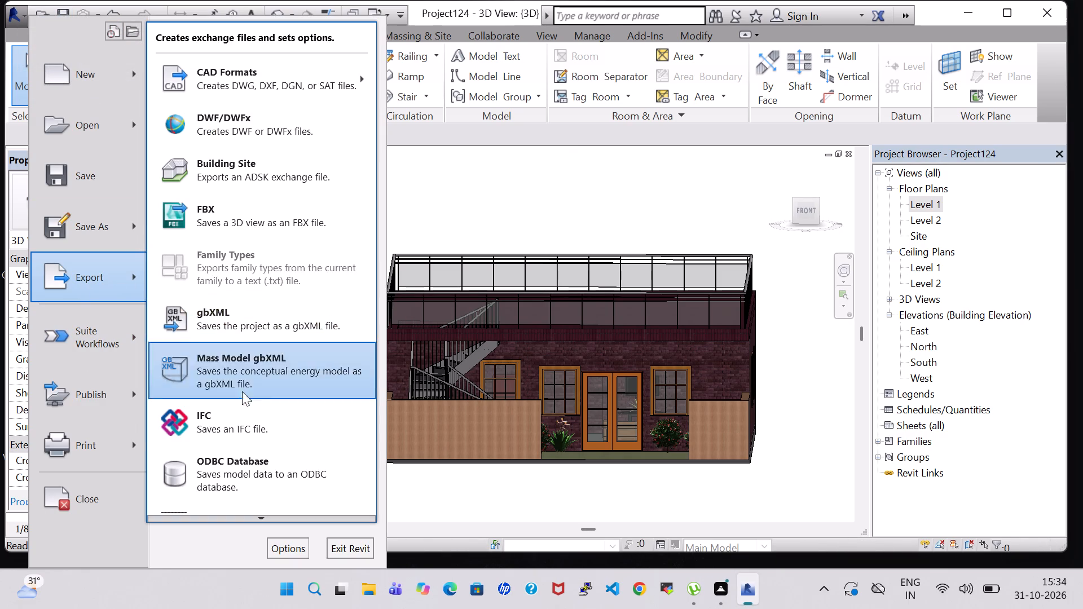
{"action": "left_click", "coordinate": [238, 426]}
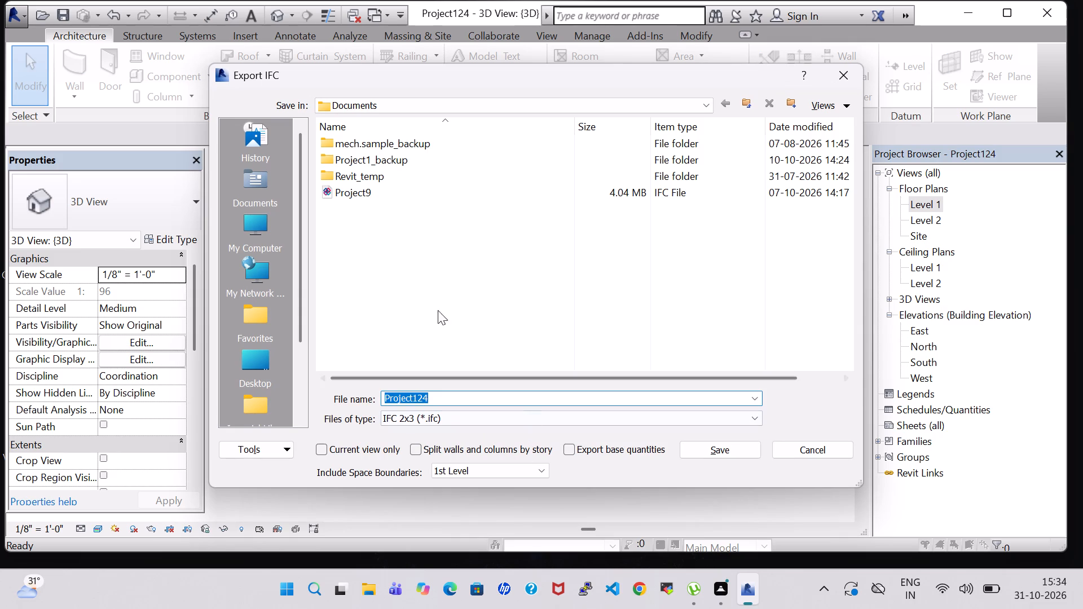
{"action": "double_click", "coordinate": [259, 360]}
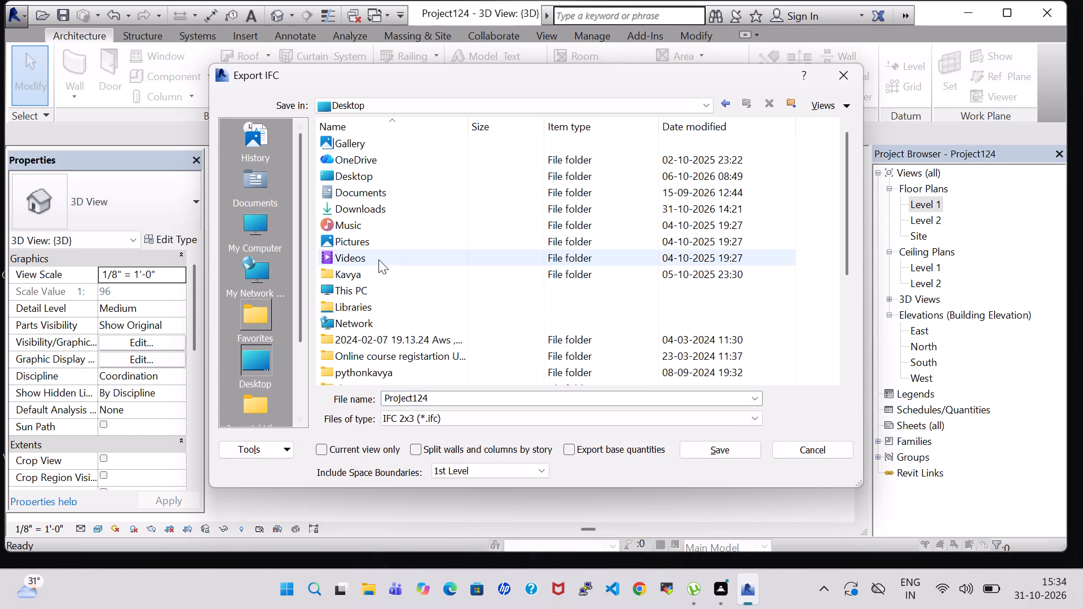
{"action": "scroll", "coordinate": [382, 372], "scroll_direction": "down", "scroll_amount": 4}
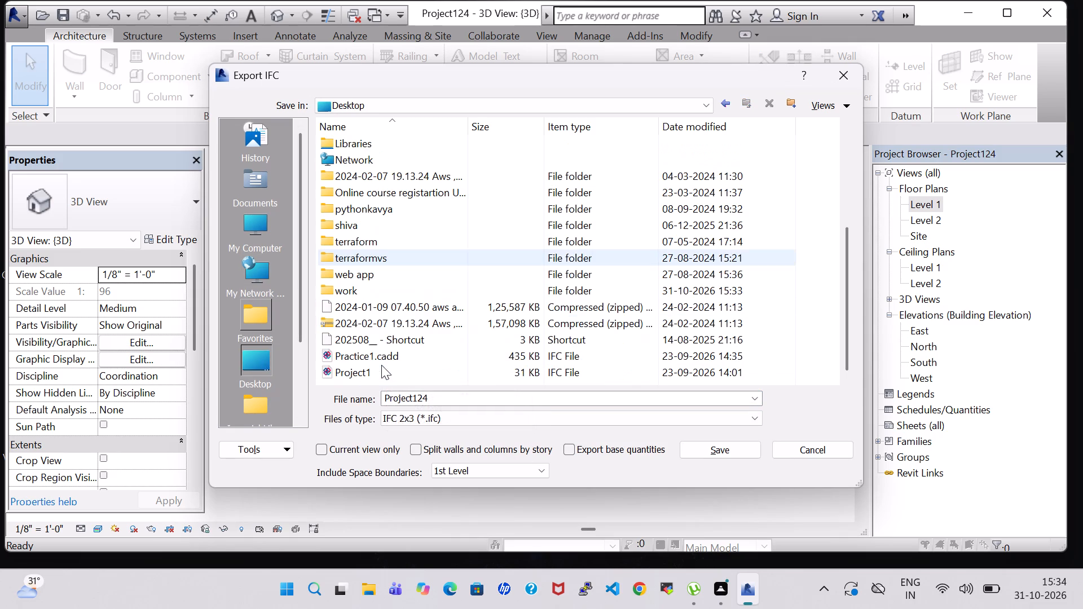
{"action": "double_click", "coordinate": [361, 293]}
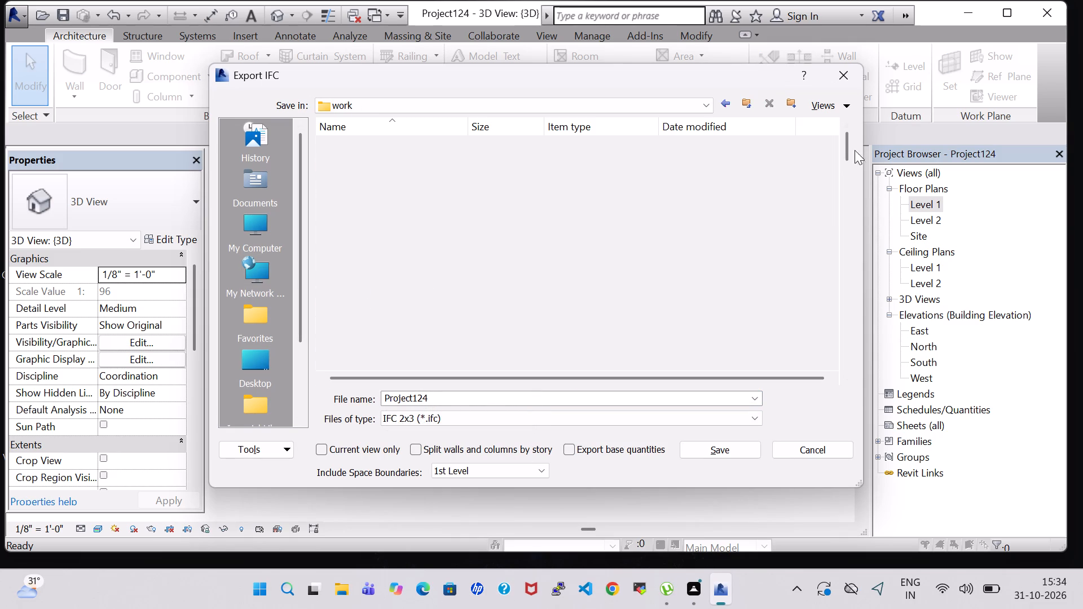
{"action": "left_click_drag", "start_coordinate": [844, 144], "coordinate": [849, 382]}
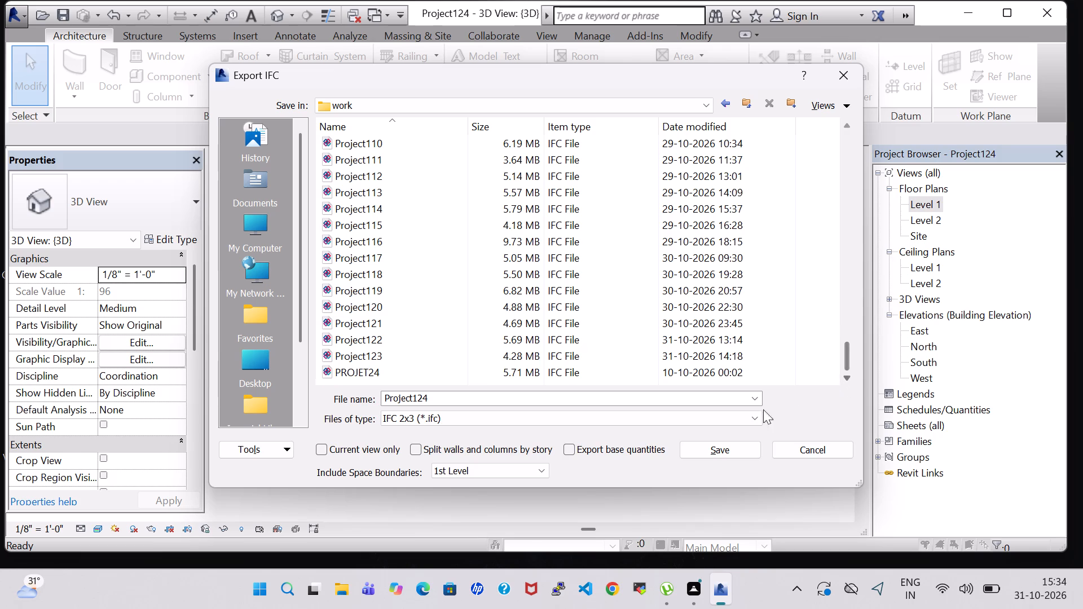
{"action": "left_click", "coordinate": [732, 446]}
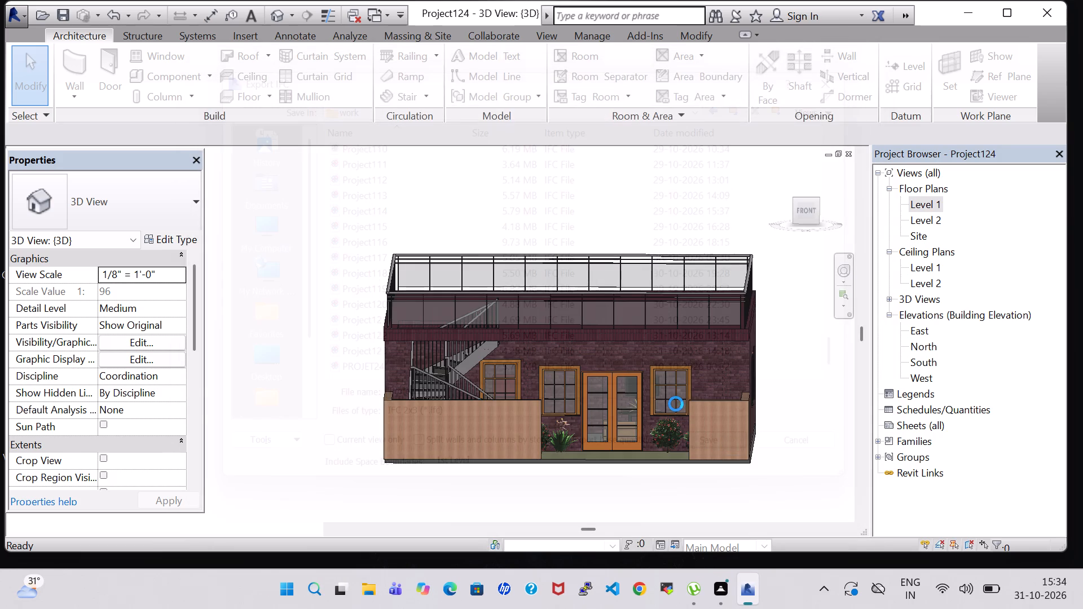